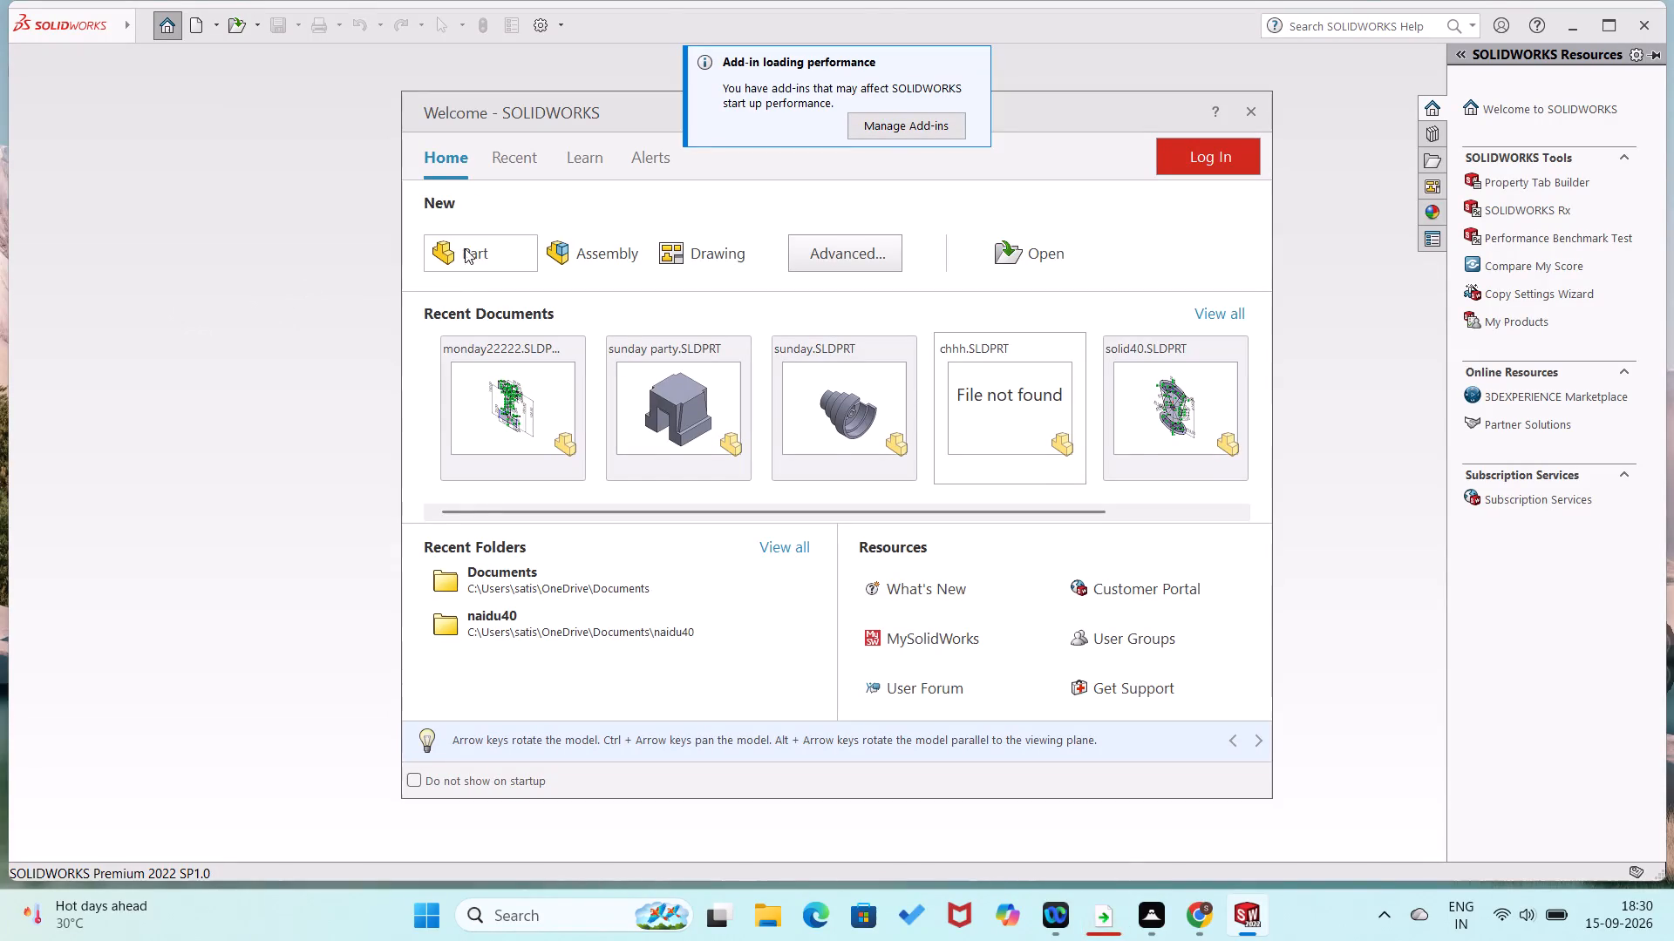
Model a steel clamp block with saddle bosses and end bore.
Create a new part document.
left_click(465, 255)
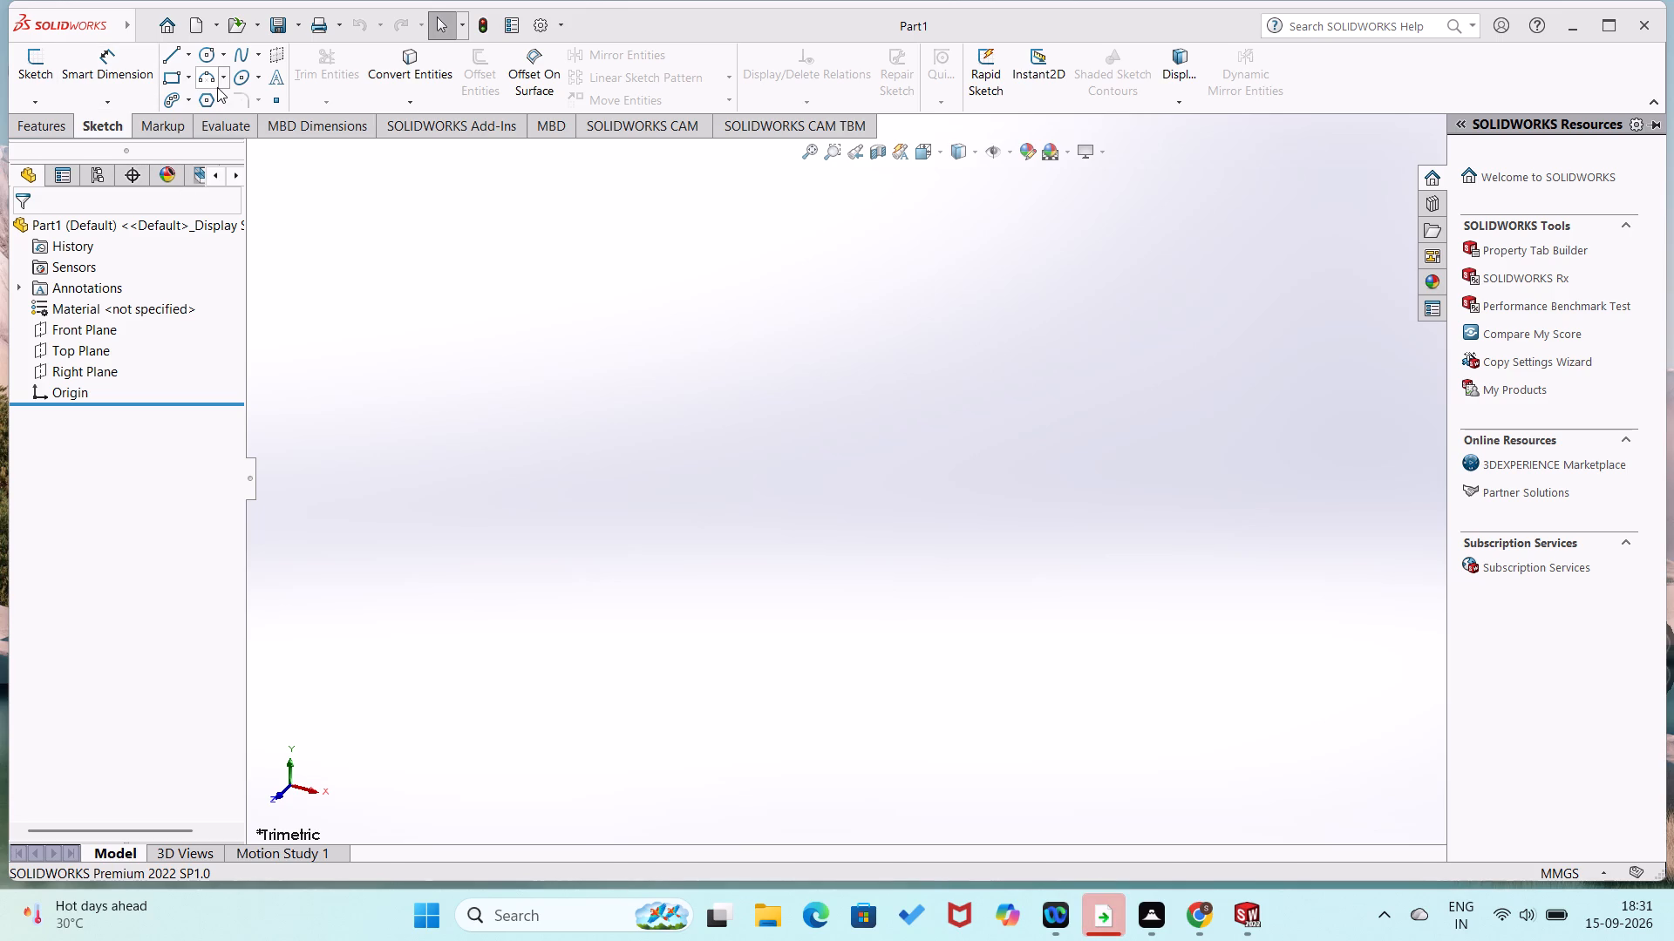
On the Right Plane, sketch a center rectangle about 126 by 70 mm centred on the origin.
left_click(180, 83)
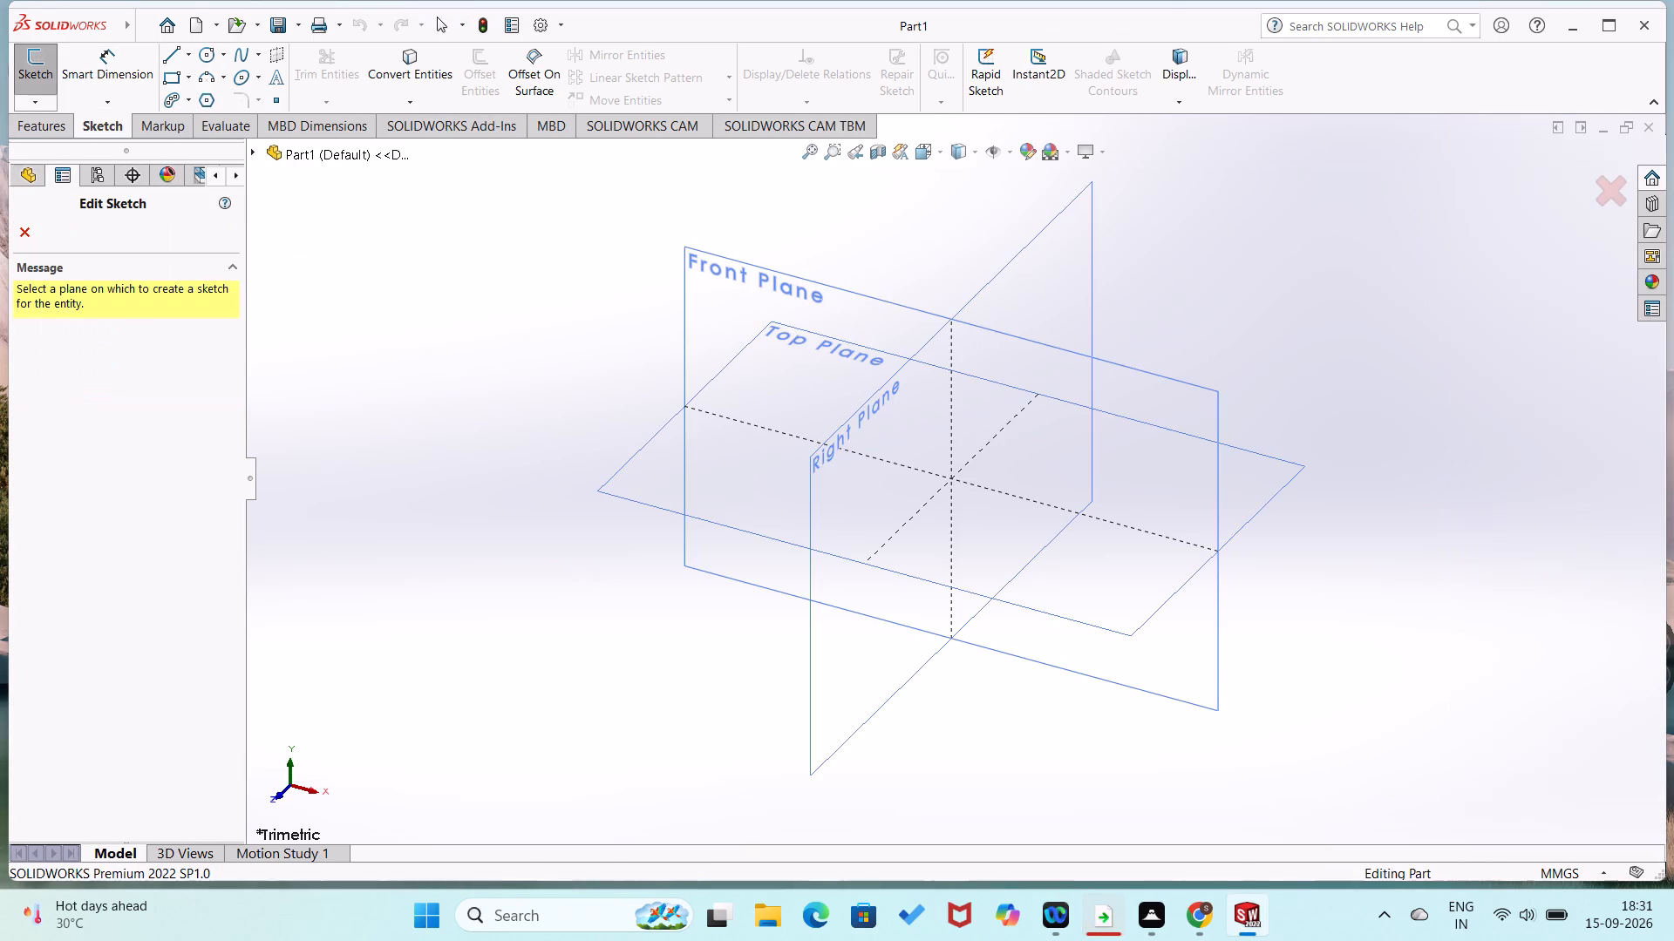
left_click(23, 237)
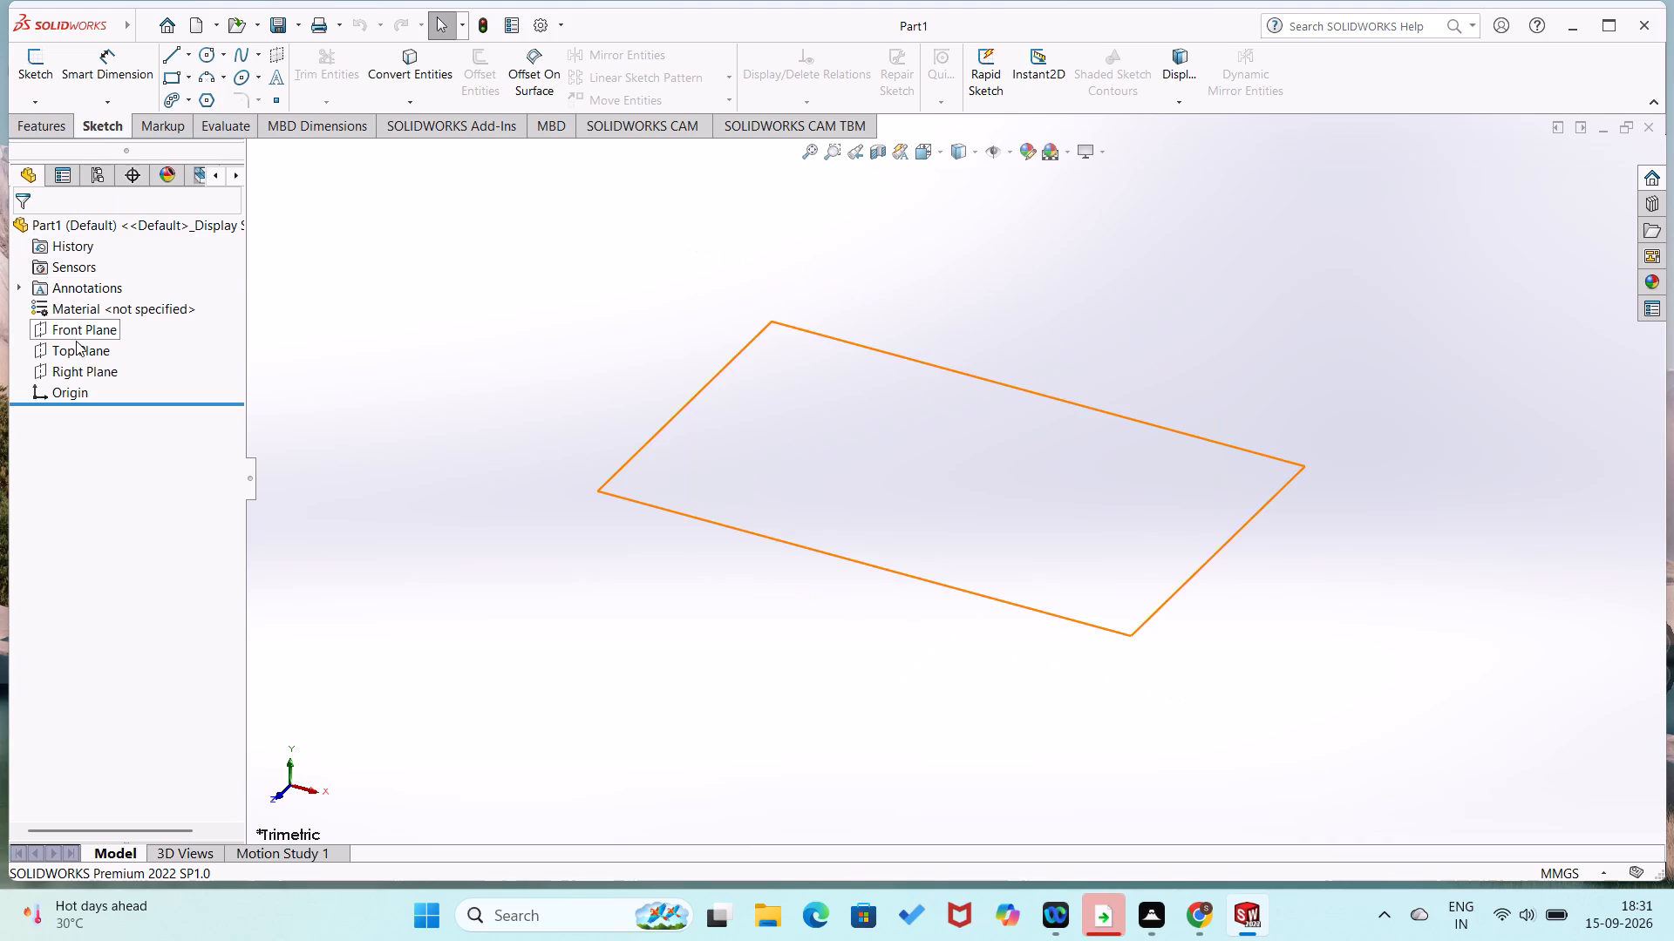
left_click(97, 361)
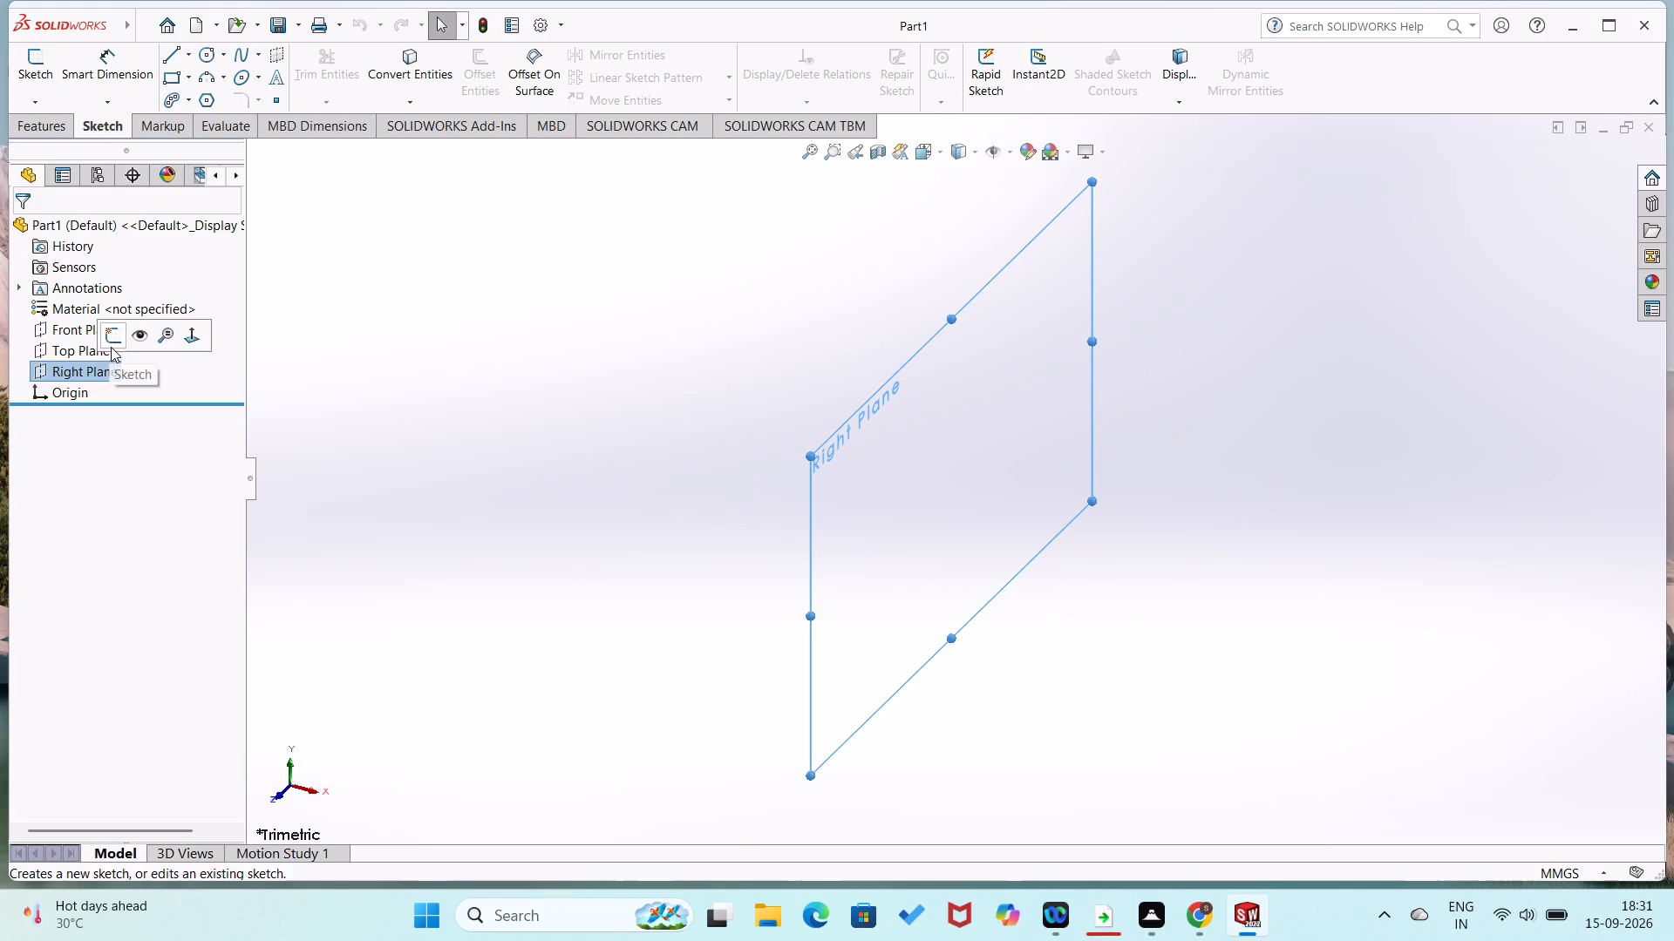
left_click(111, 347)
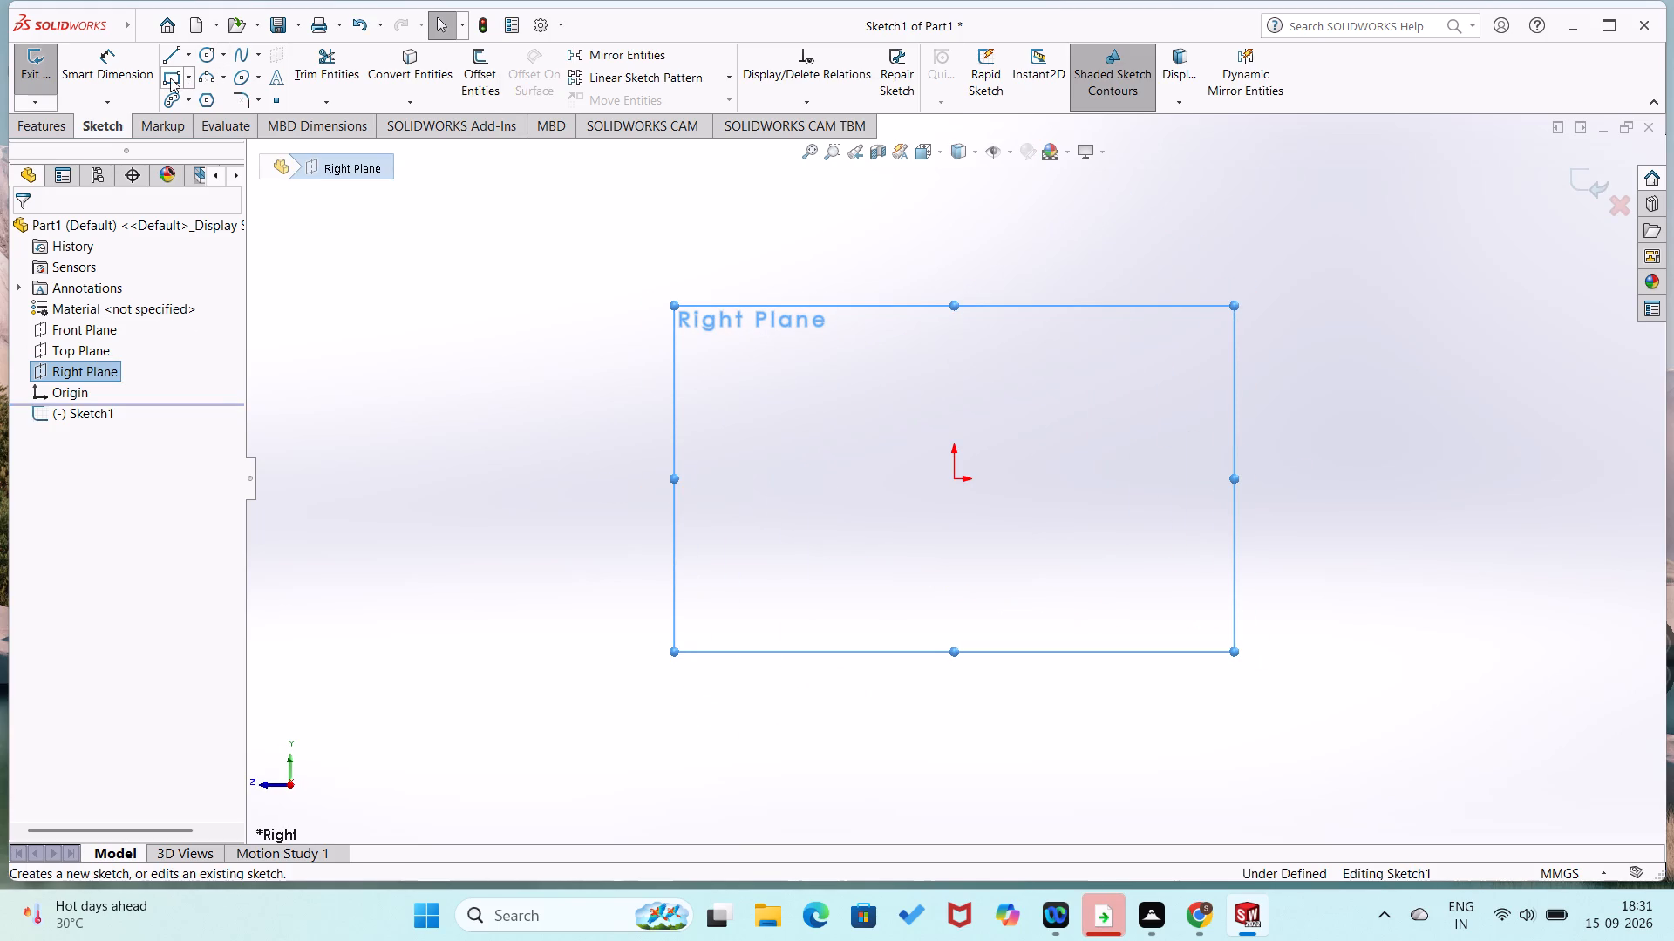
left_click(170, 78)
left_click(94, 305)
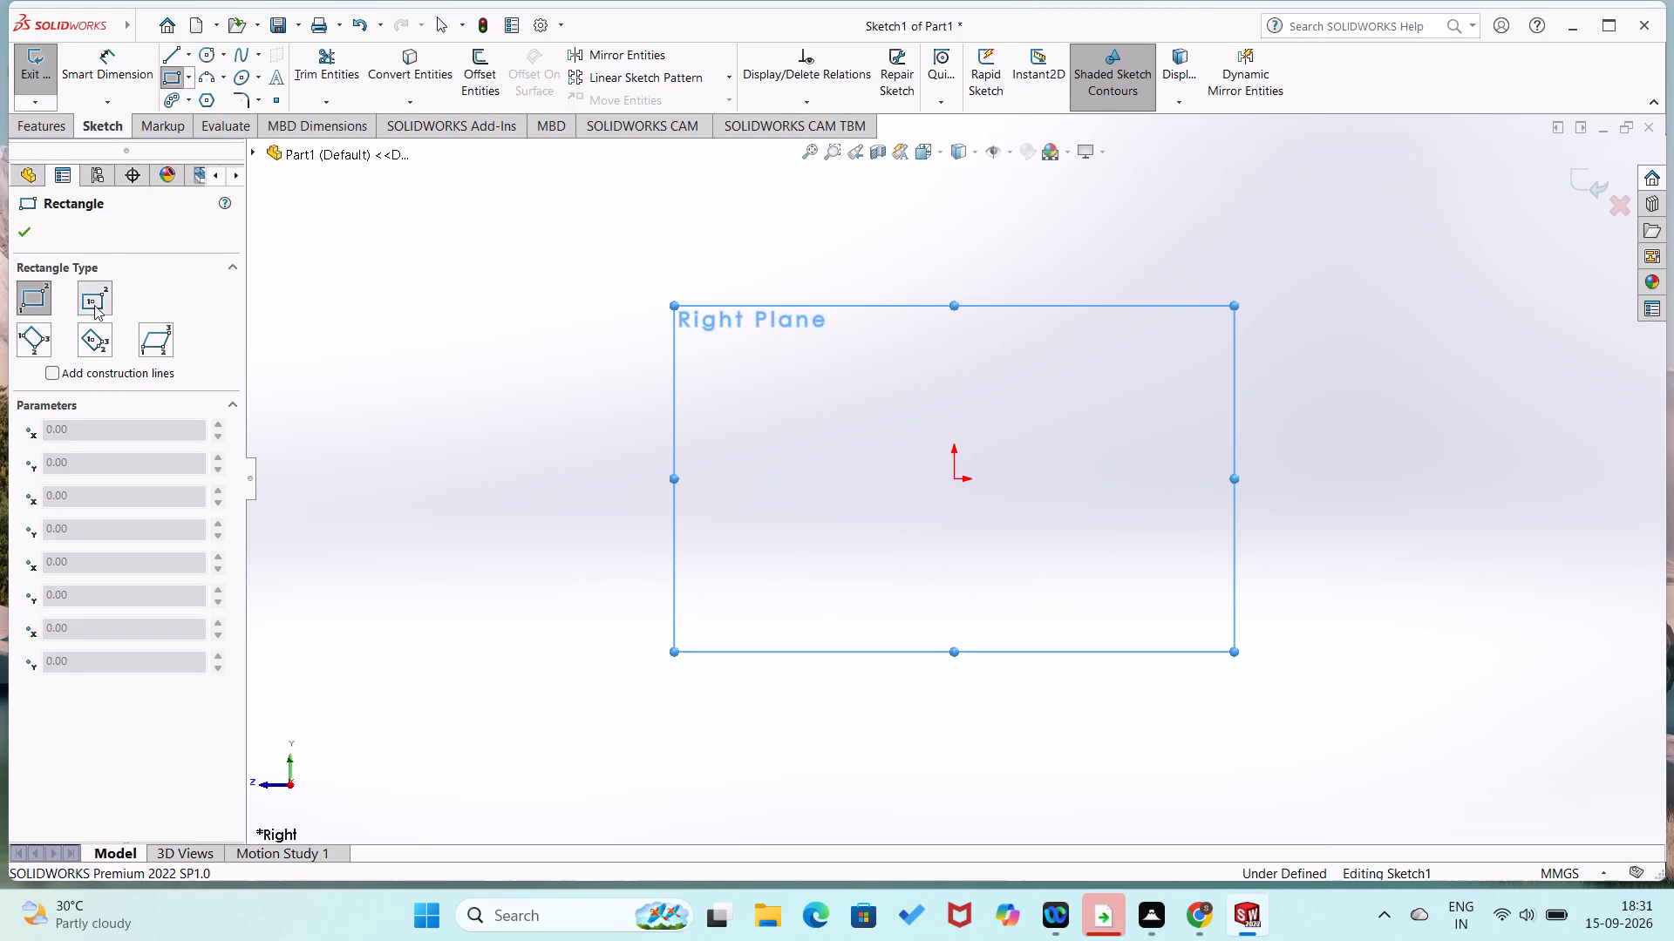
left_click(951, 475)
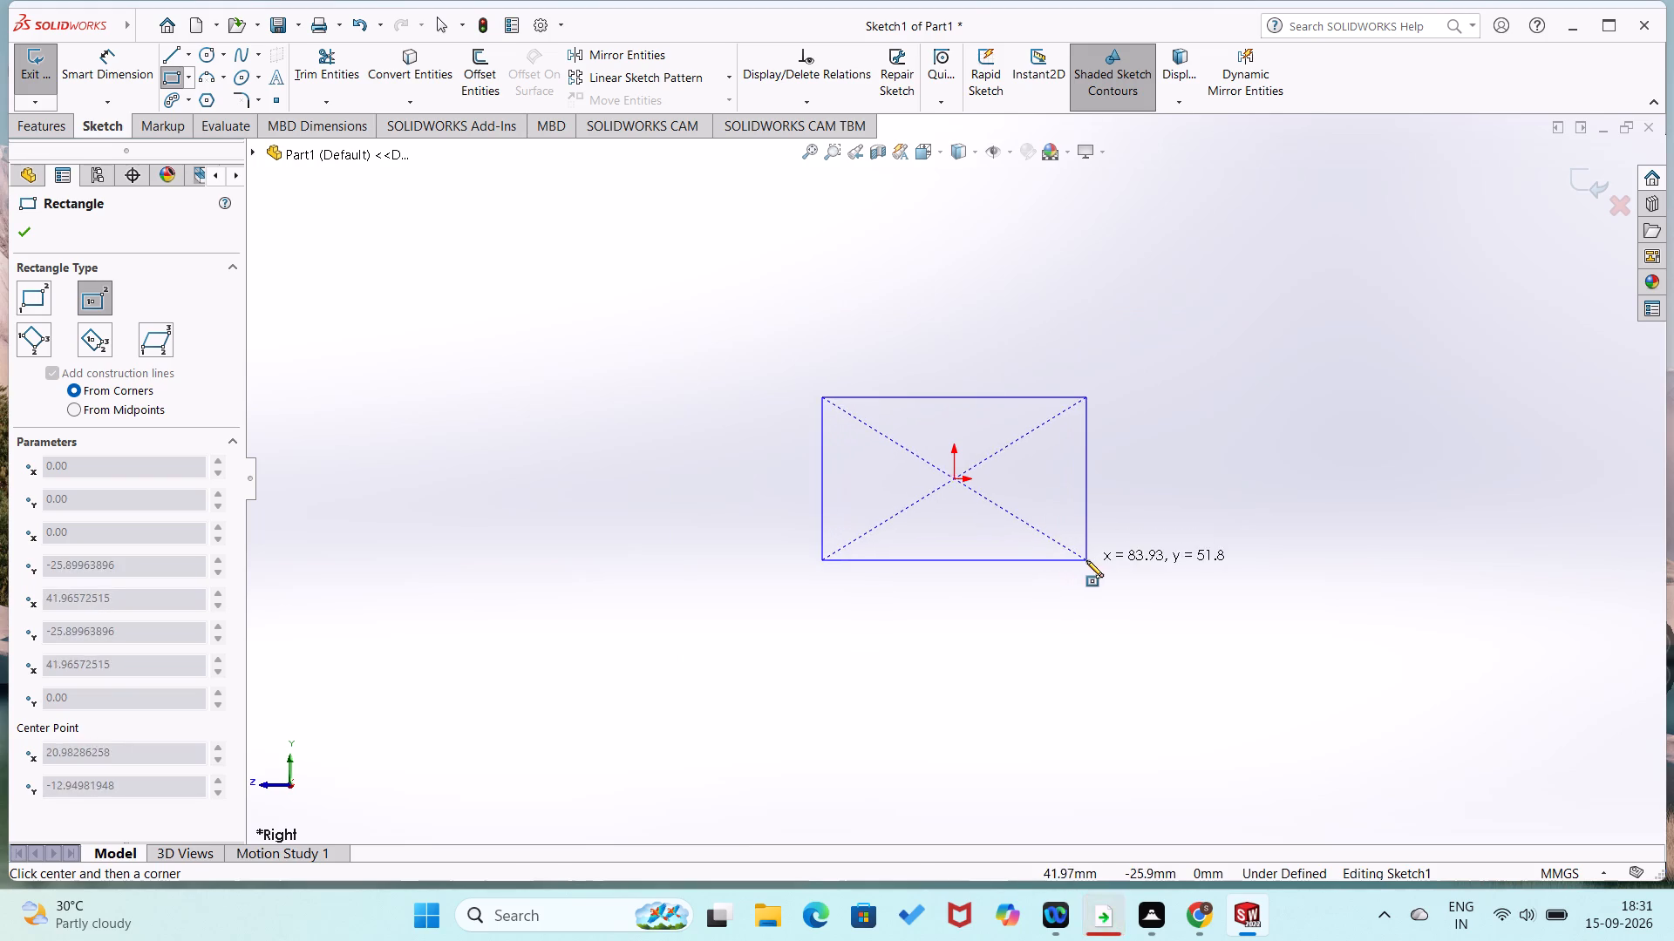
left_click(1153, 588)
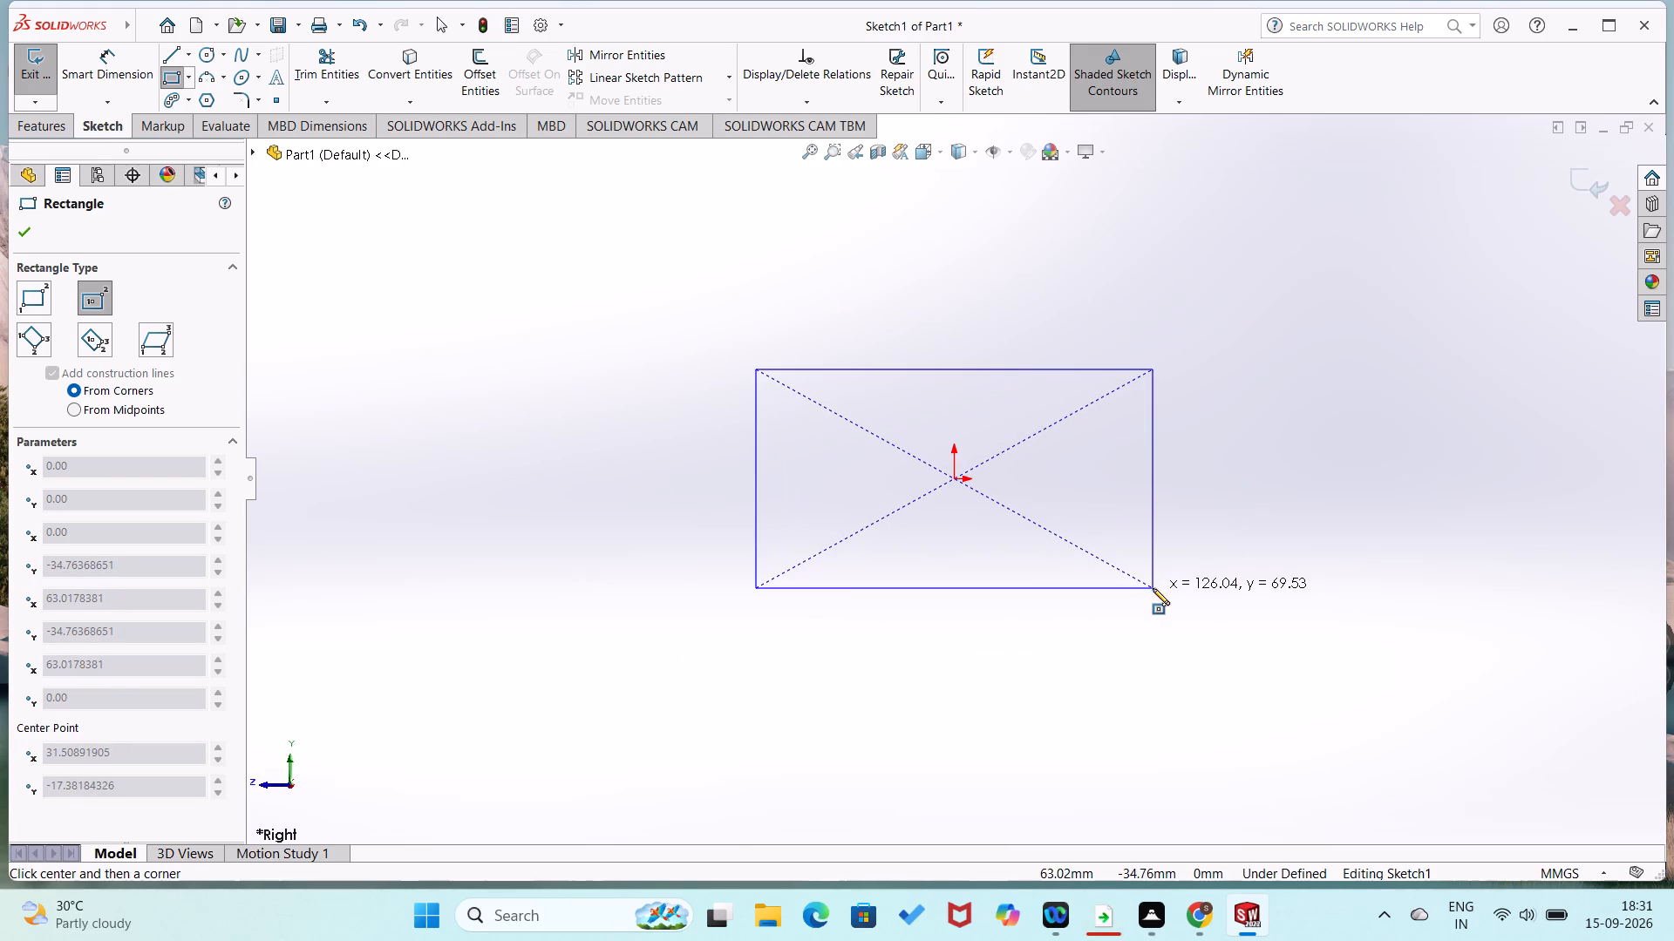
left_click(1153, 588)
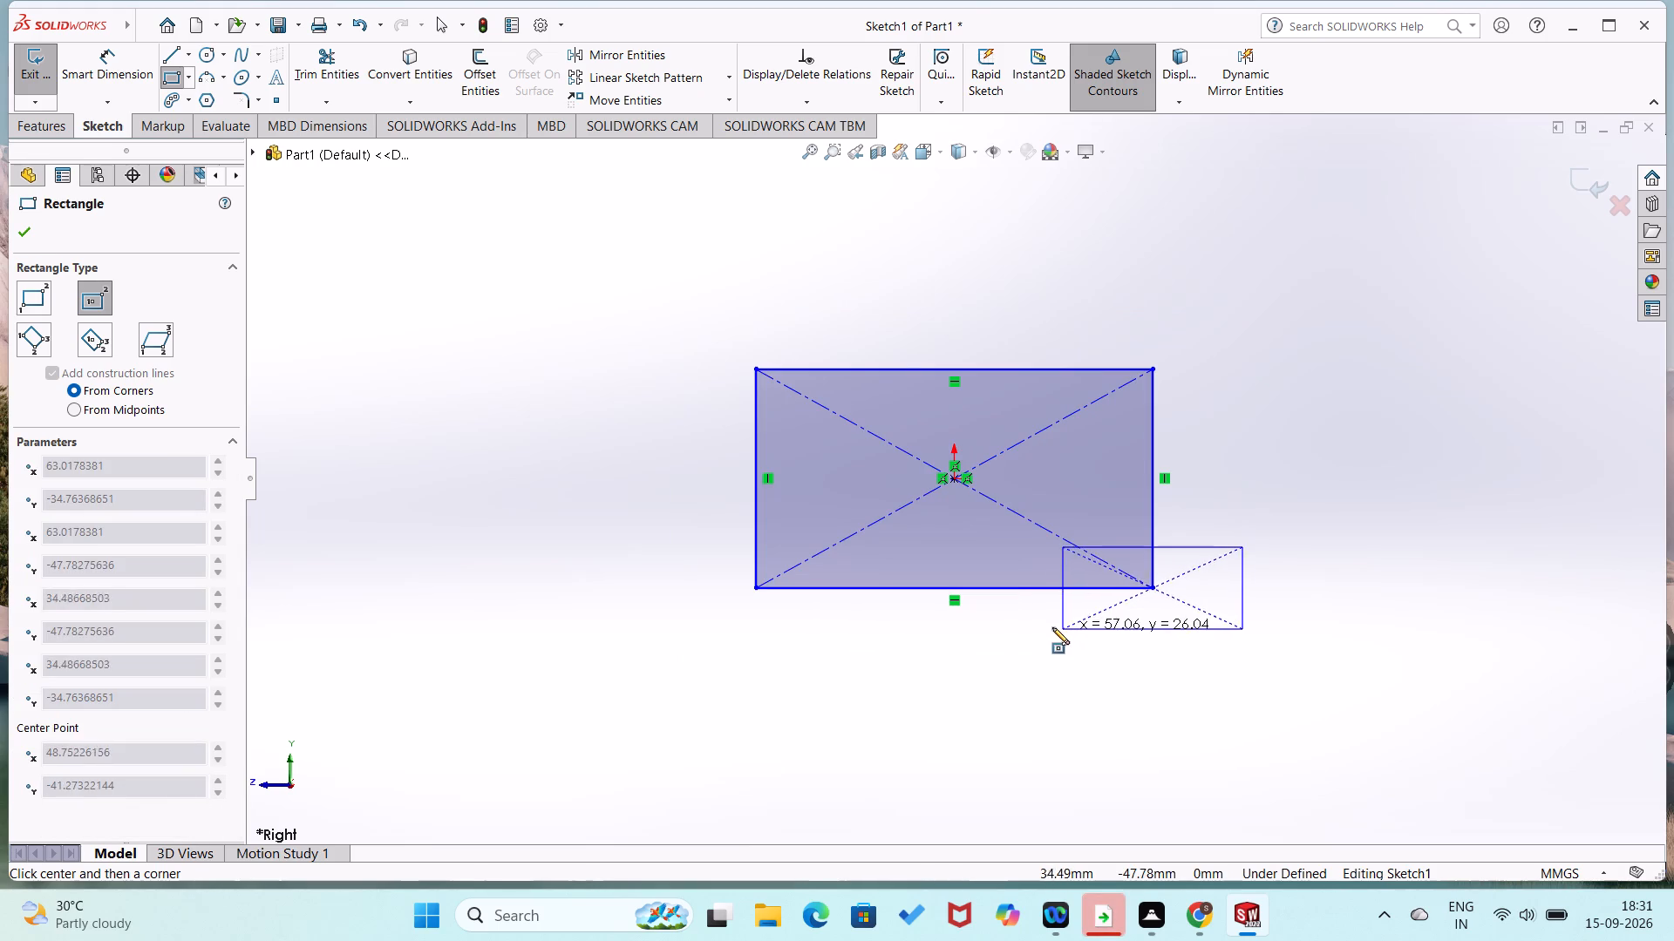
key("Escape")
Dimension the rectangle to 66 mm wide along its lower edge and 36 mm high along its side edge.
right_click_drag(1004, 647, 1033, 478)
left_click(995, 589)
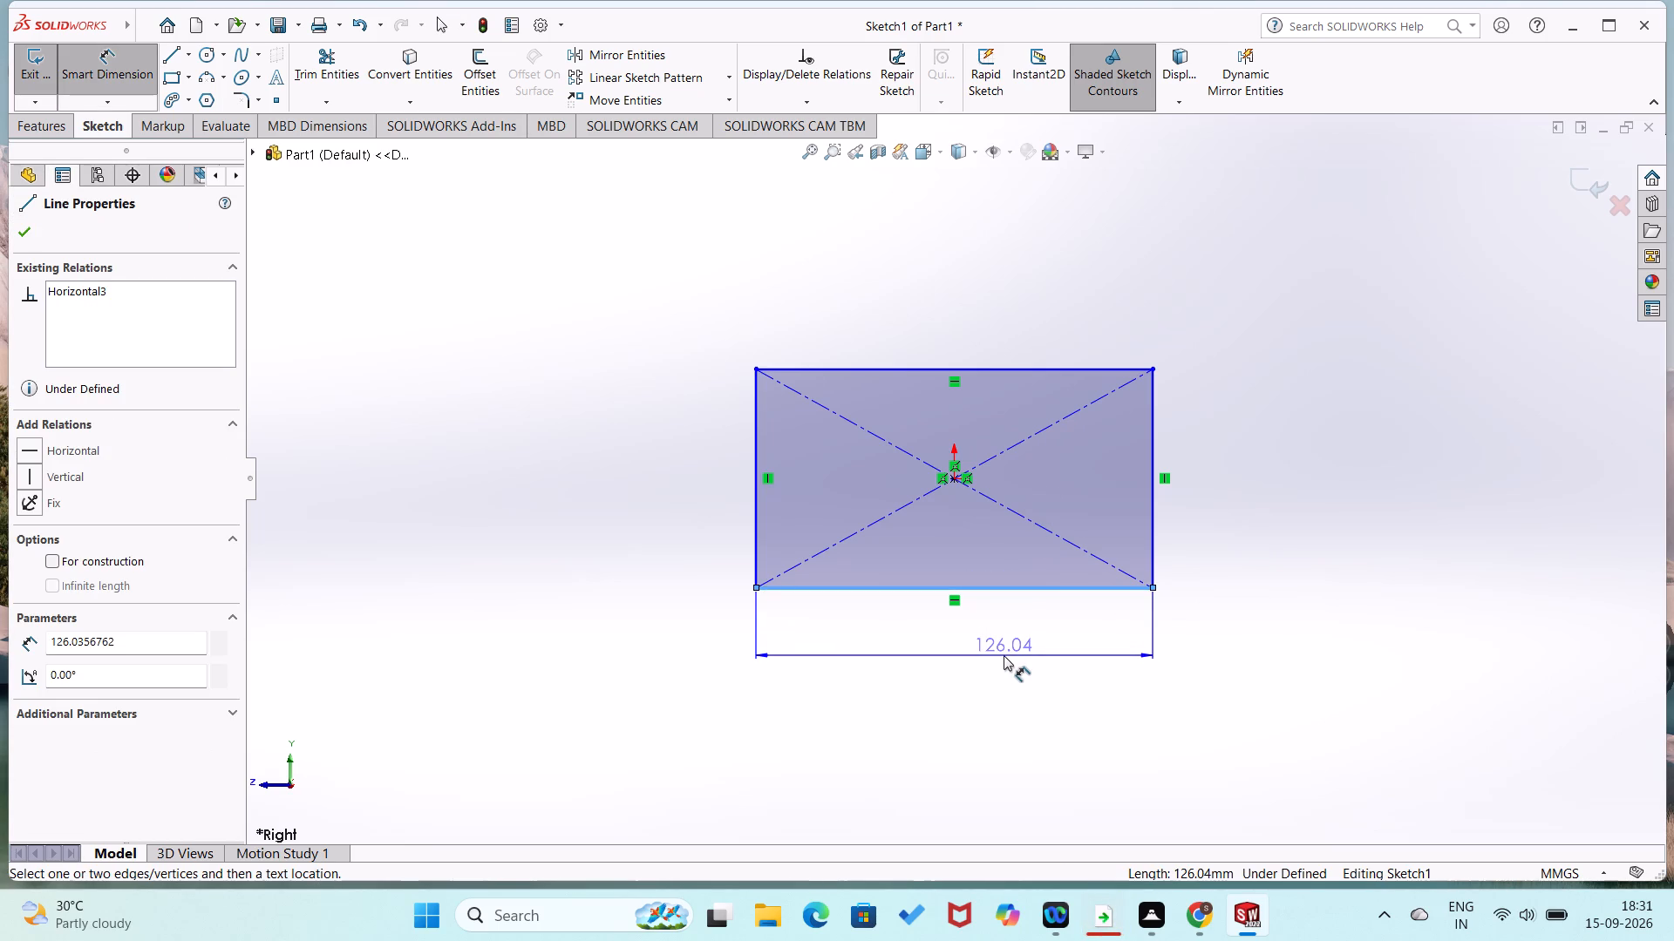
left_click(1004, 655)
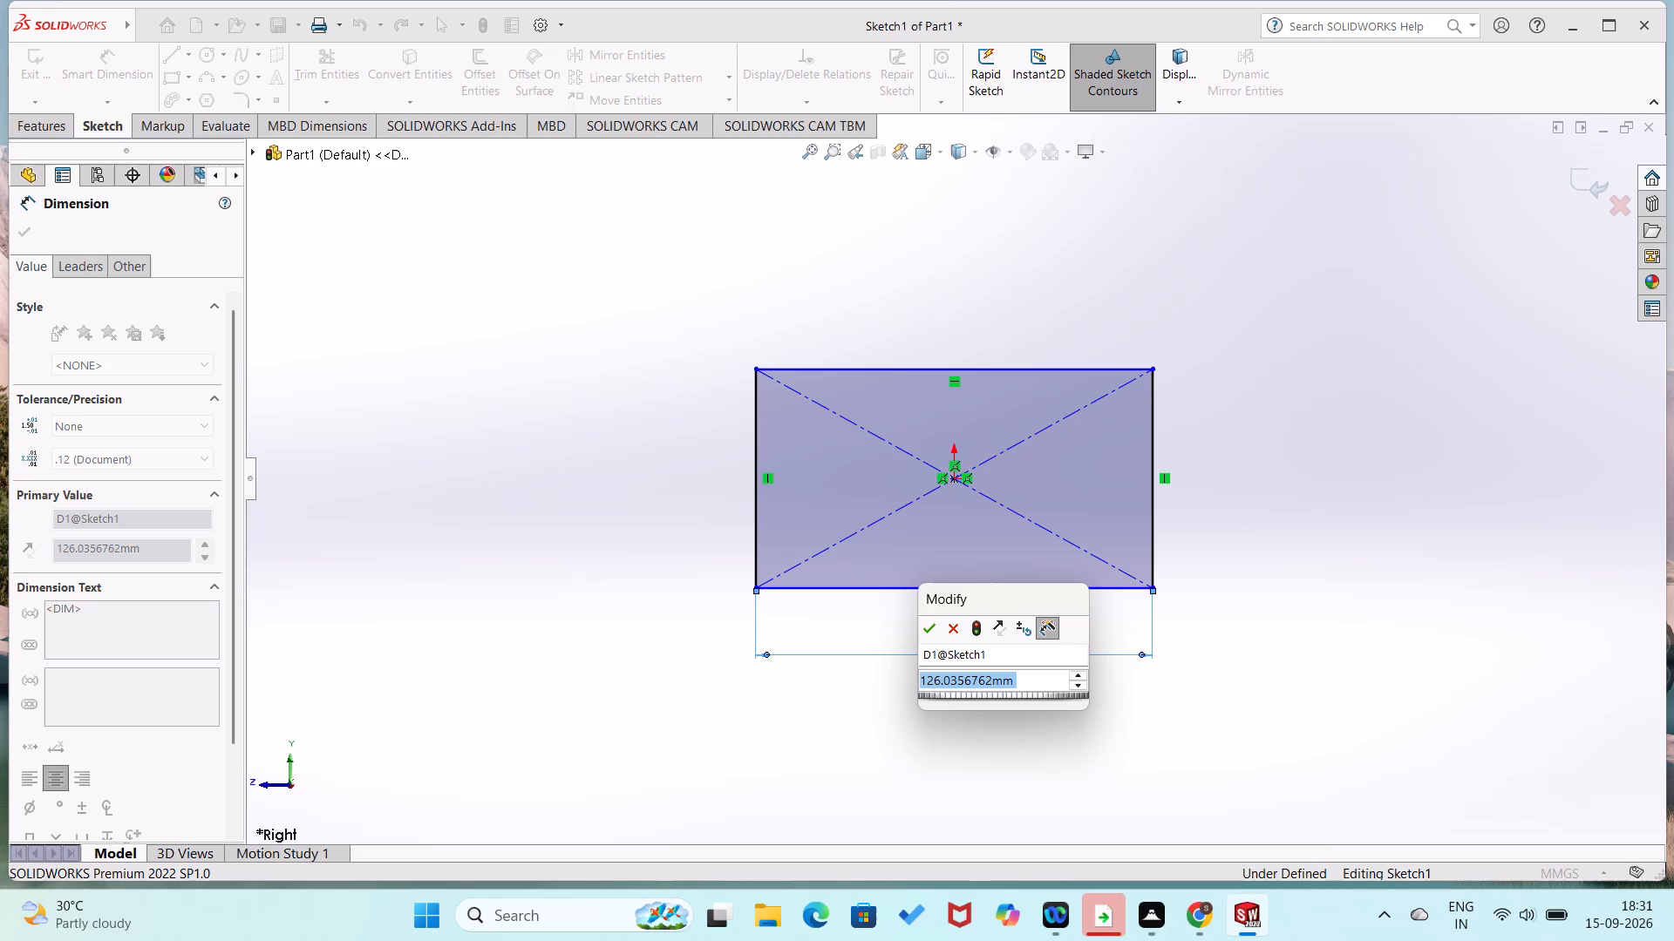
type("66")
key("Return")
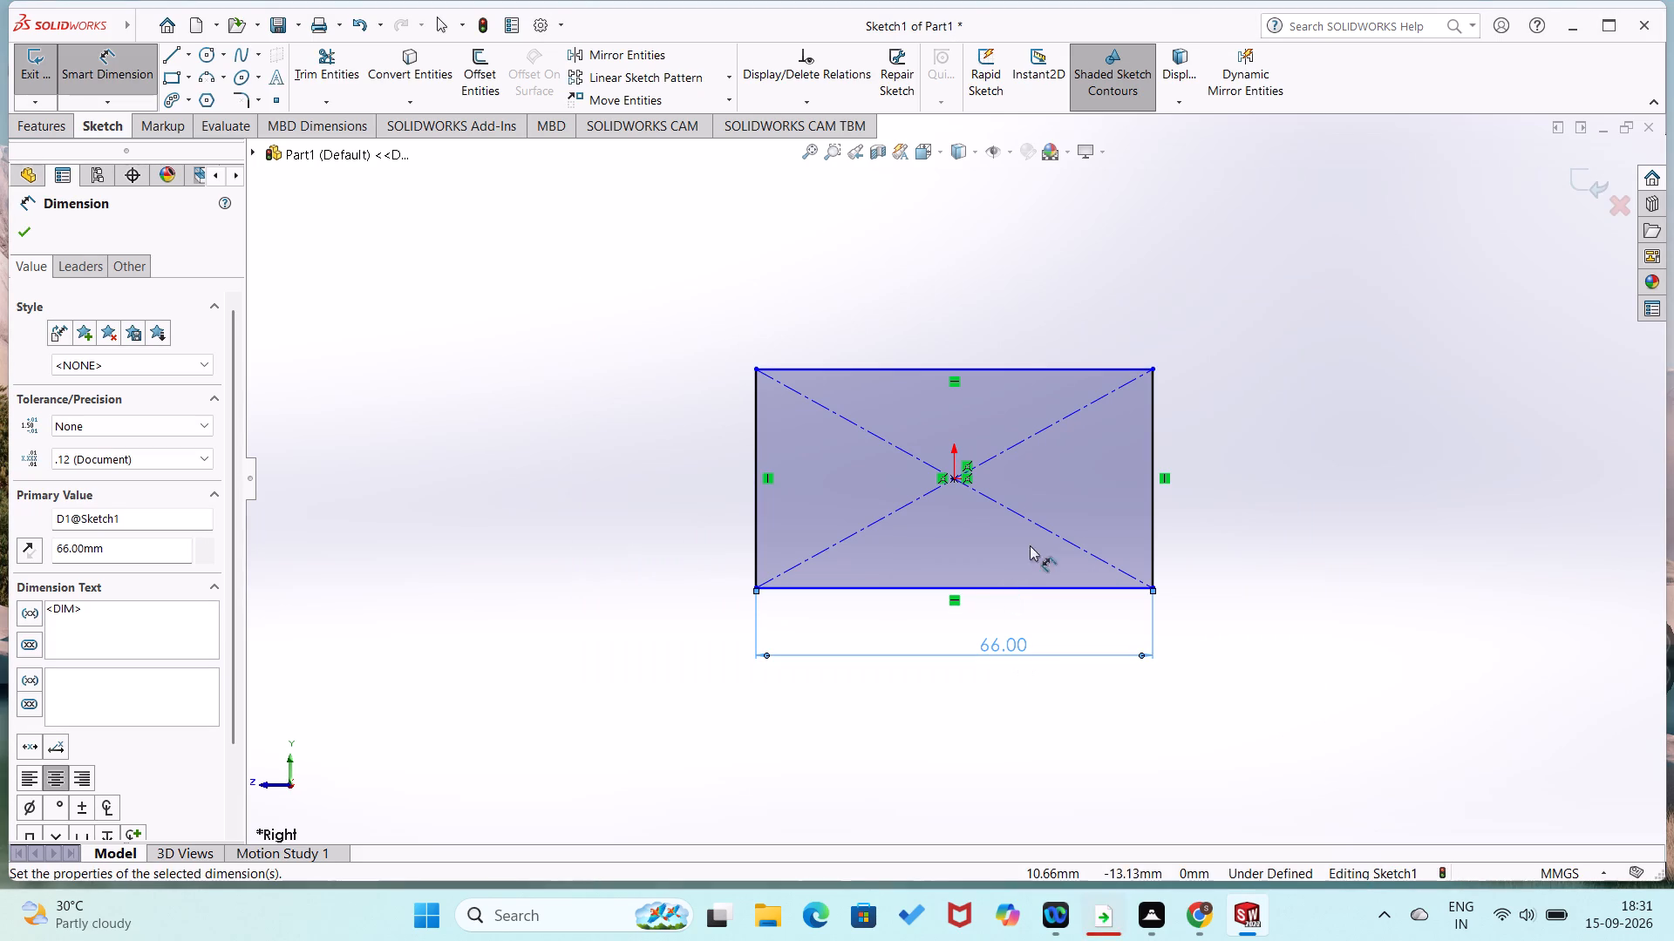
left_click(1153, 483)
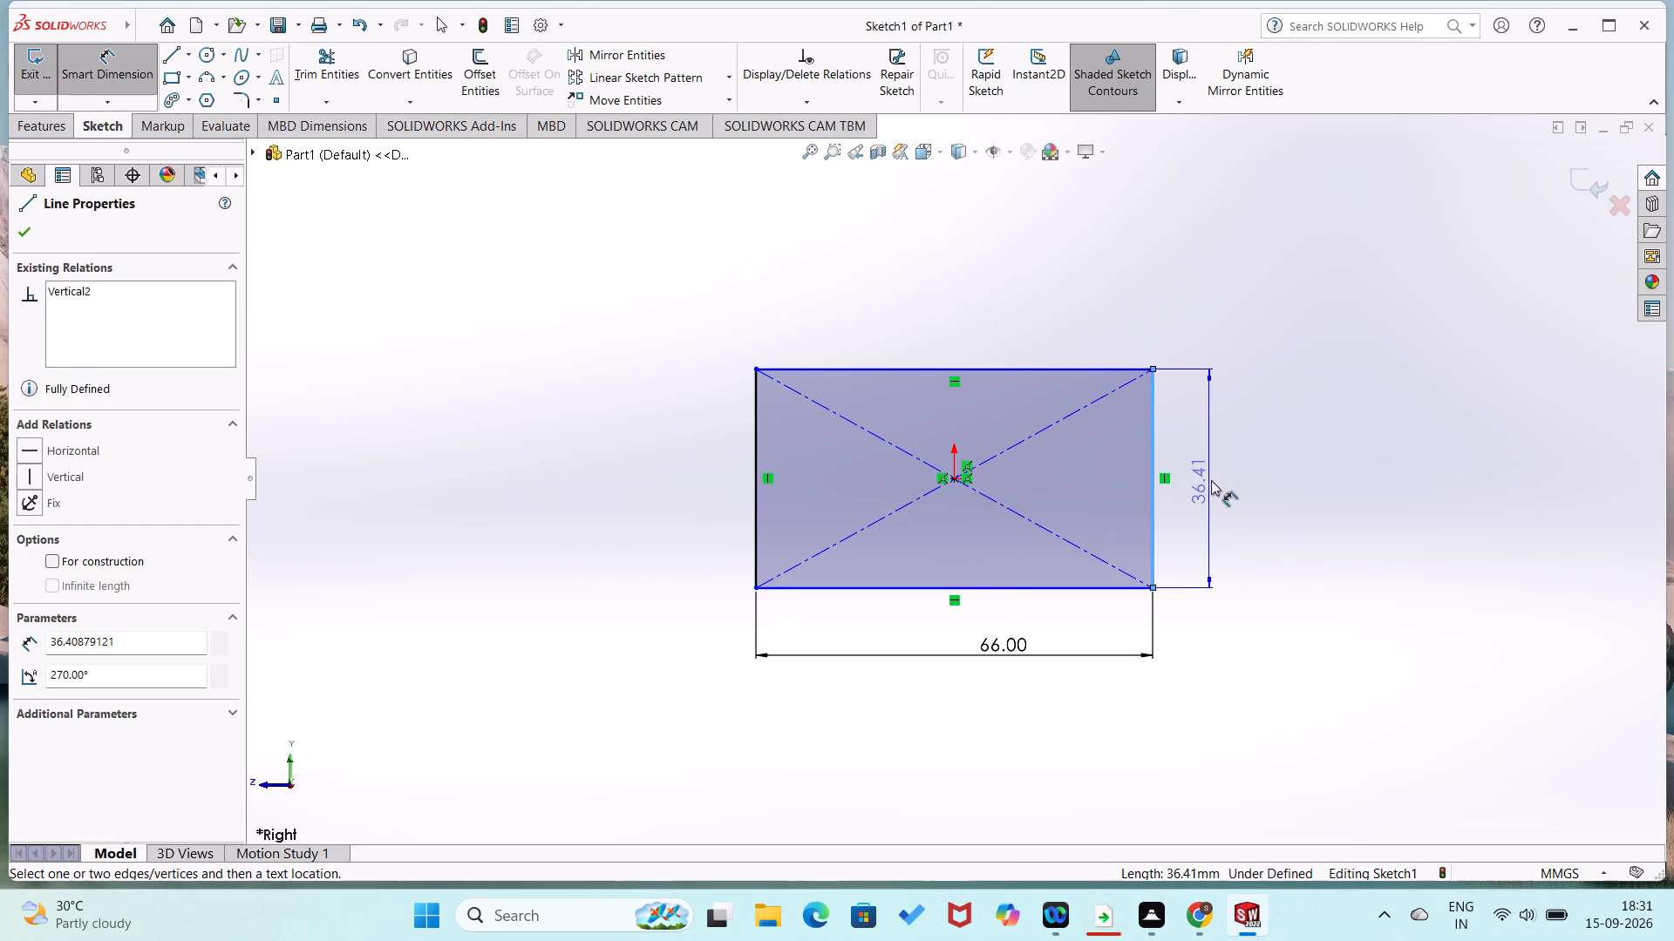
left_click(1211, 480)
type("36")
key("Return")
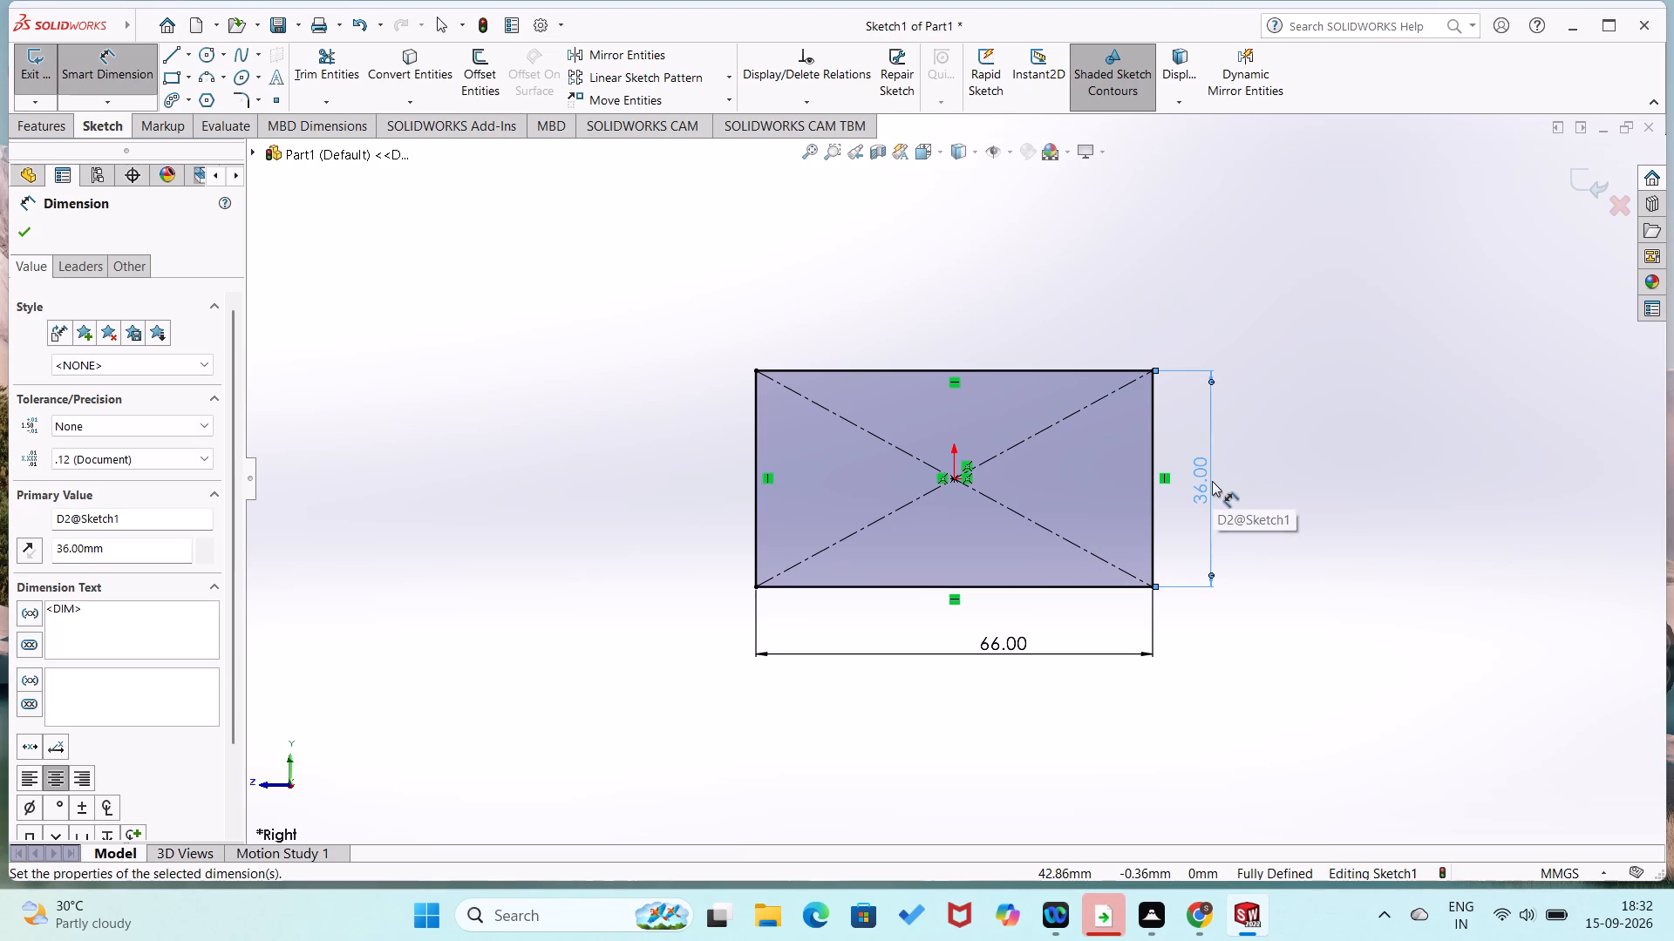
left_click(1303, 481)
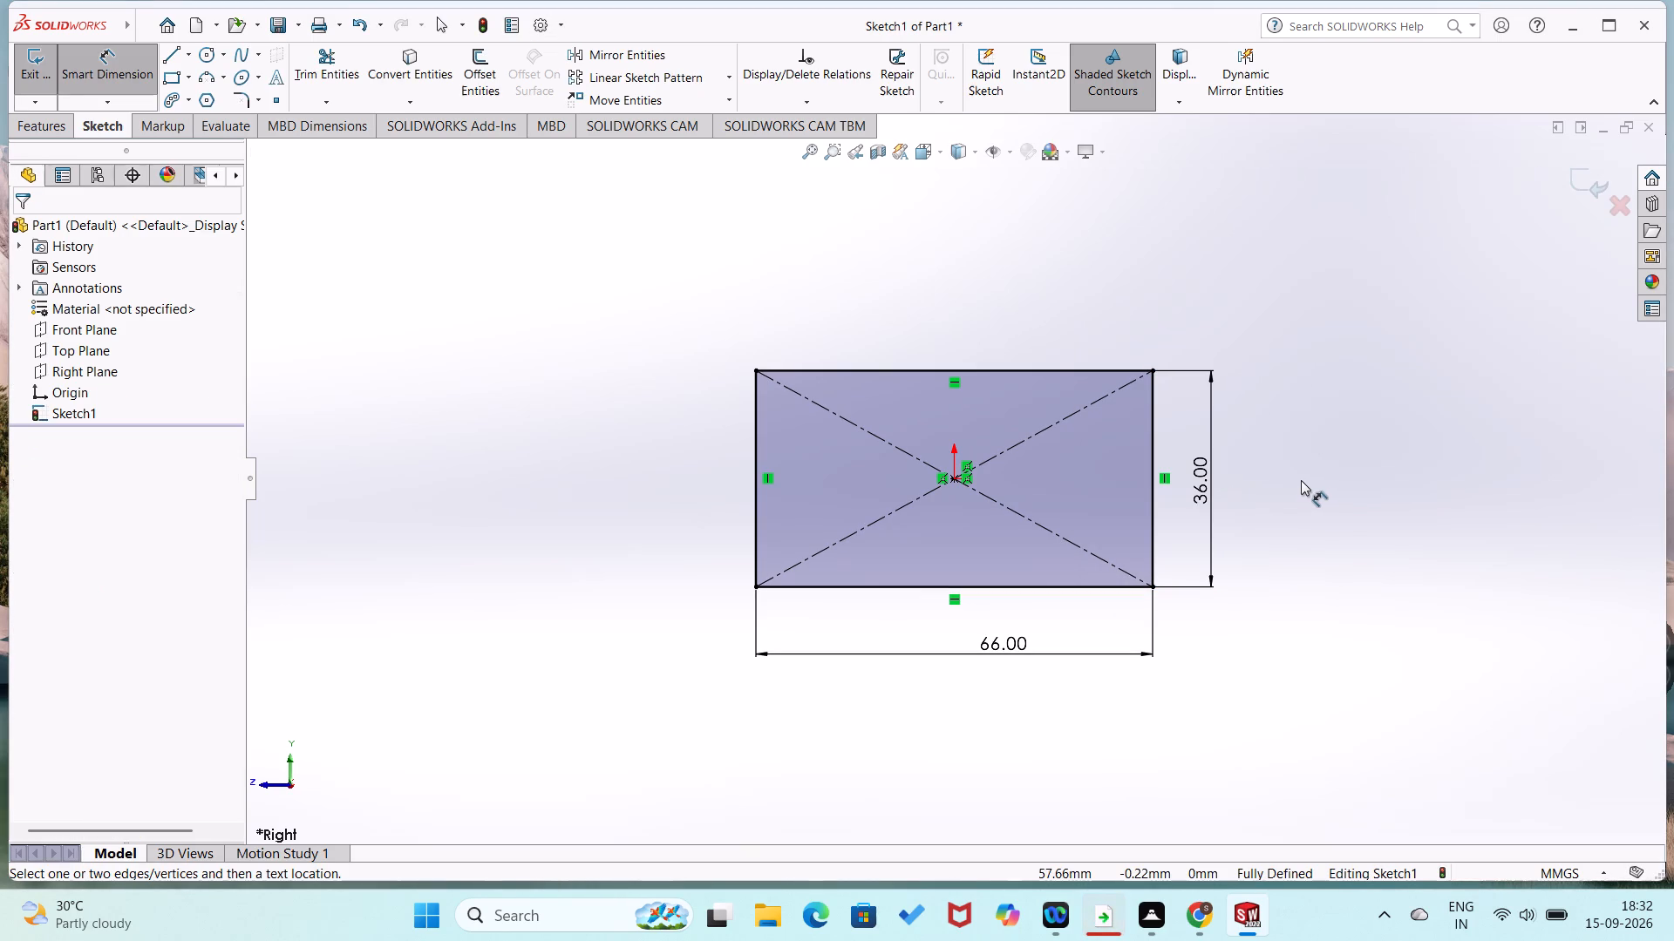
Extrude the rectangle as a blind boss with a depth of 38 mm.
left_click(44, 125)
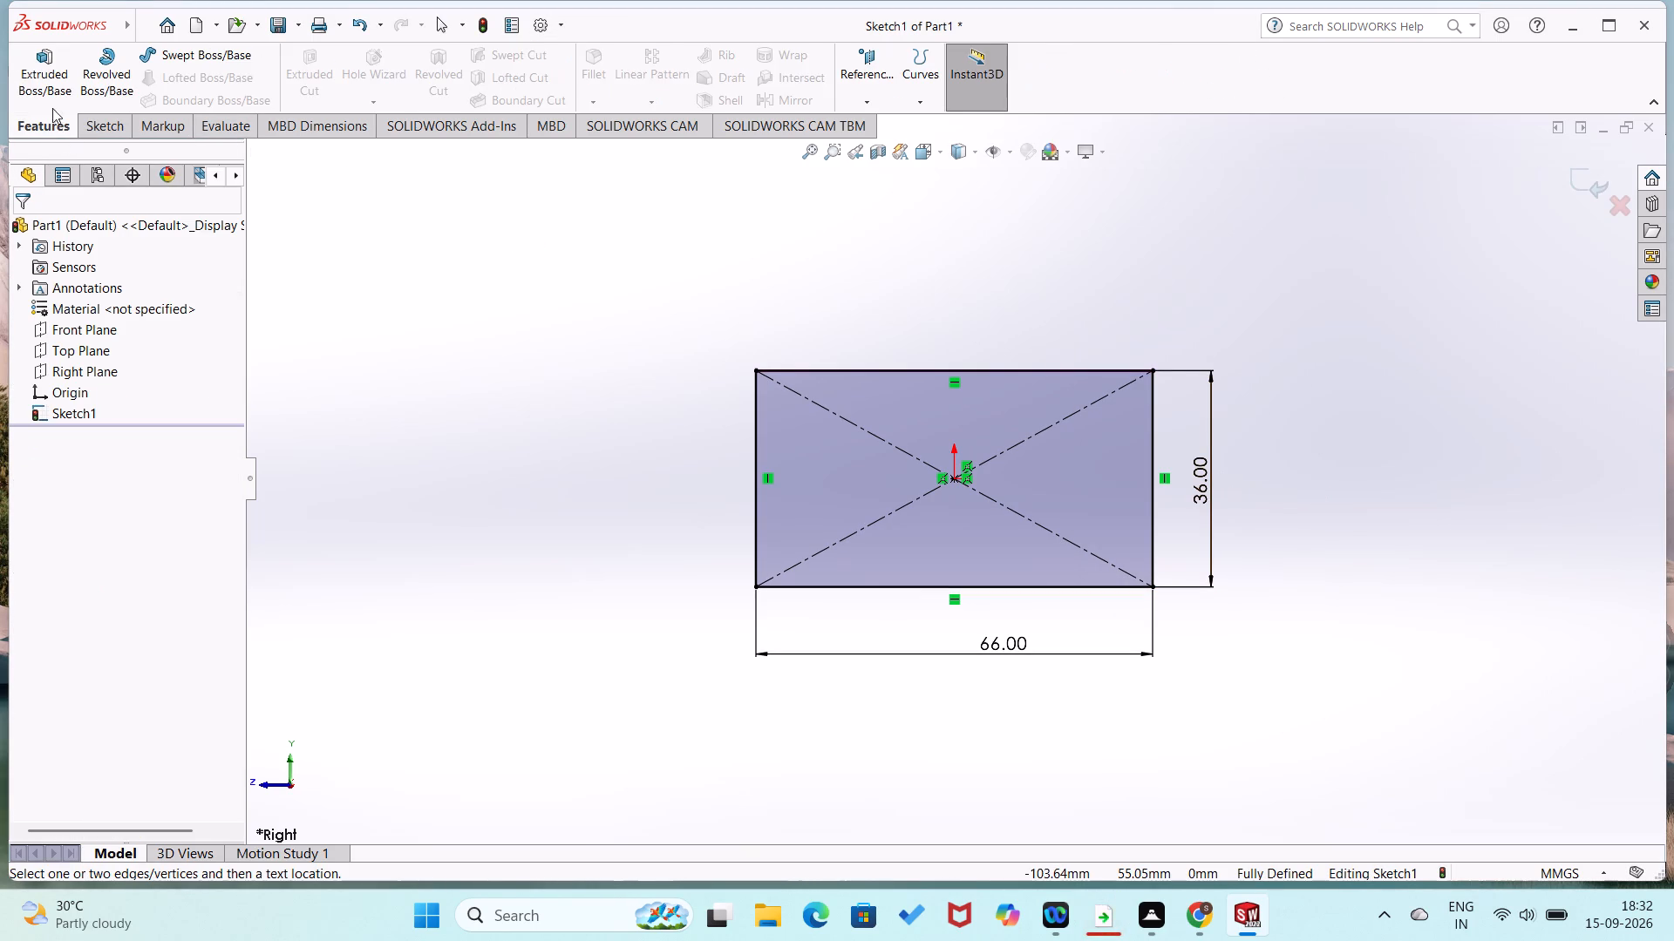
left_click(62, 91)
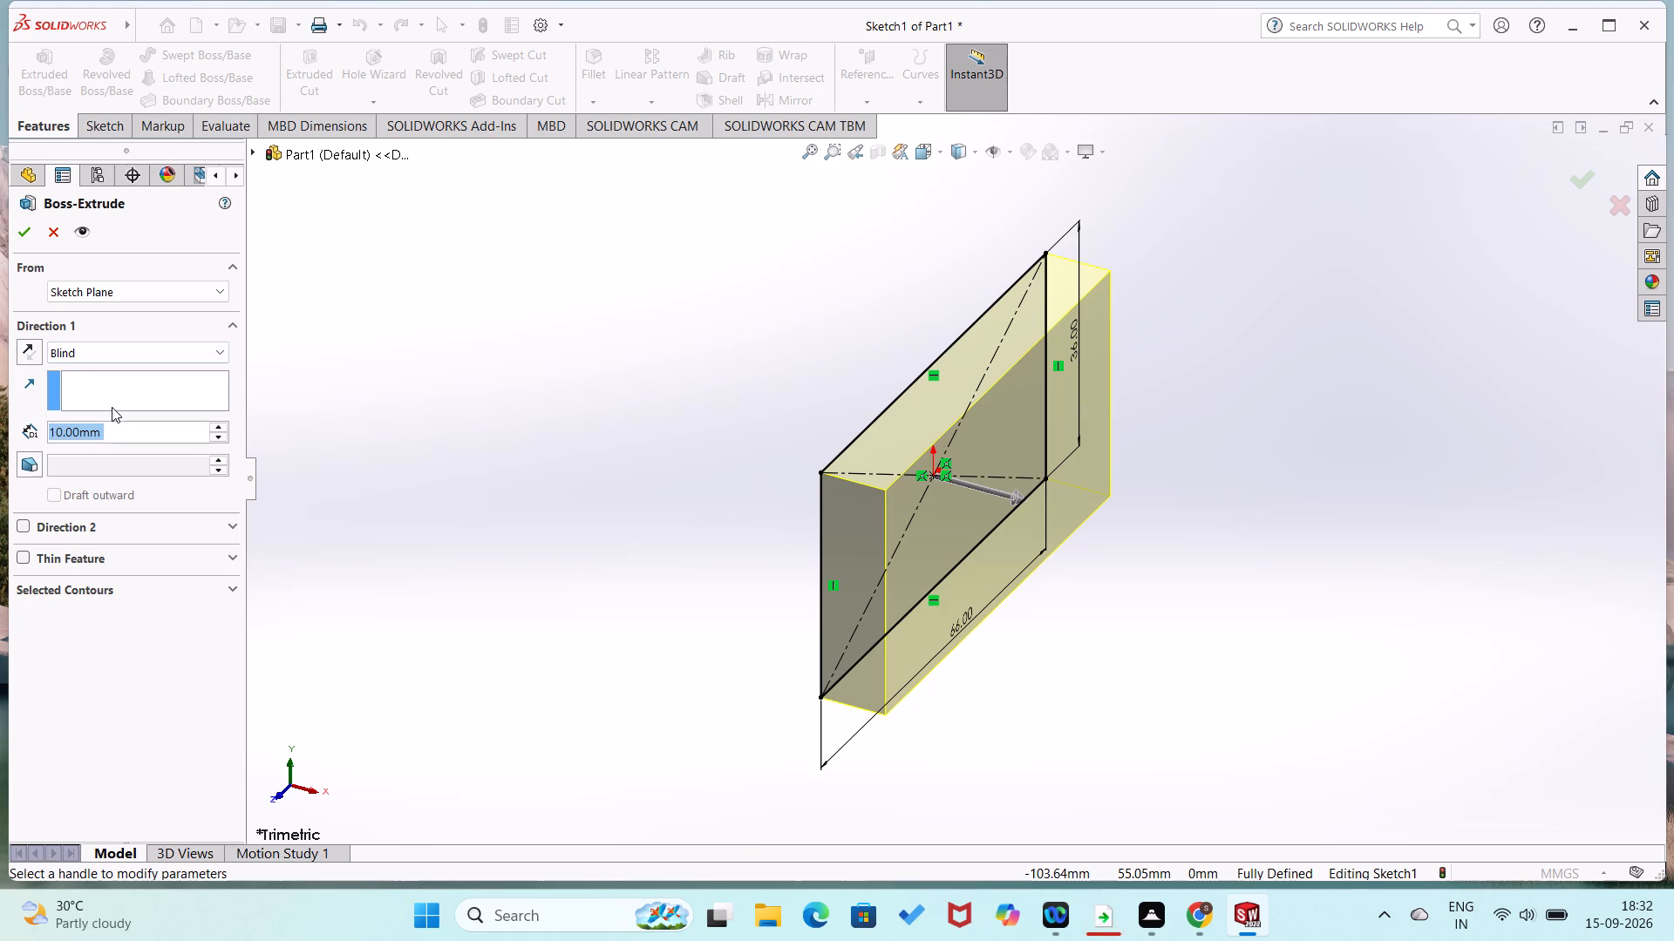
type("38")
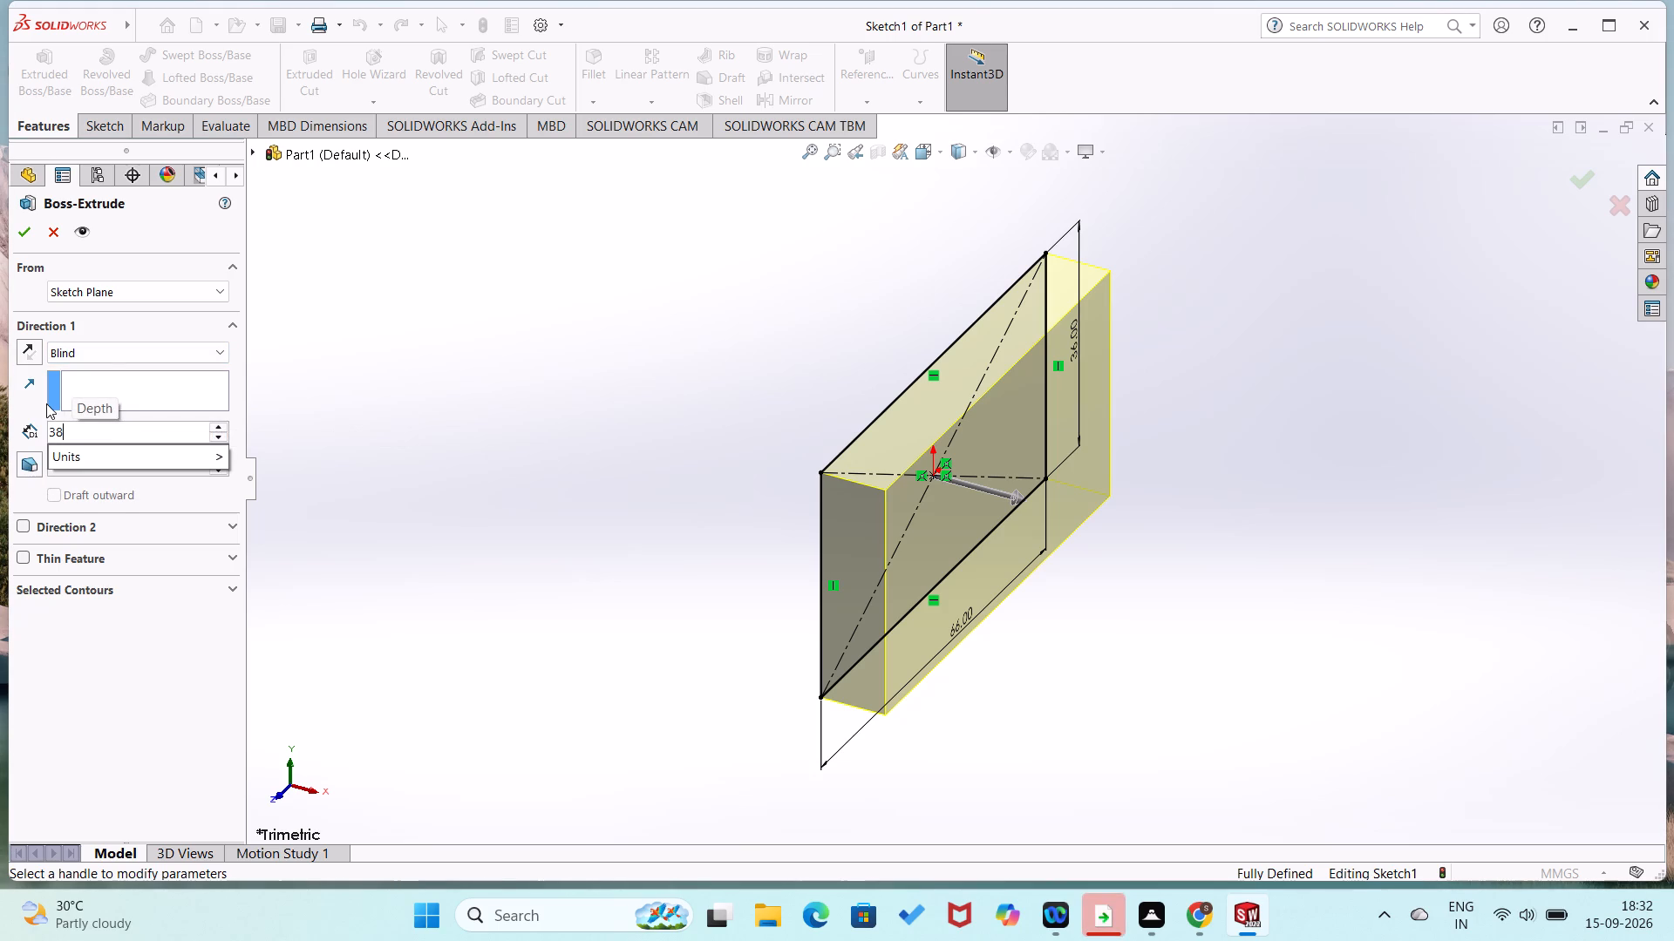
left_click(618, 478)
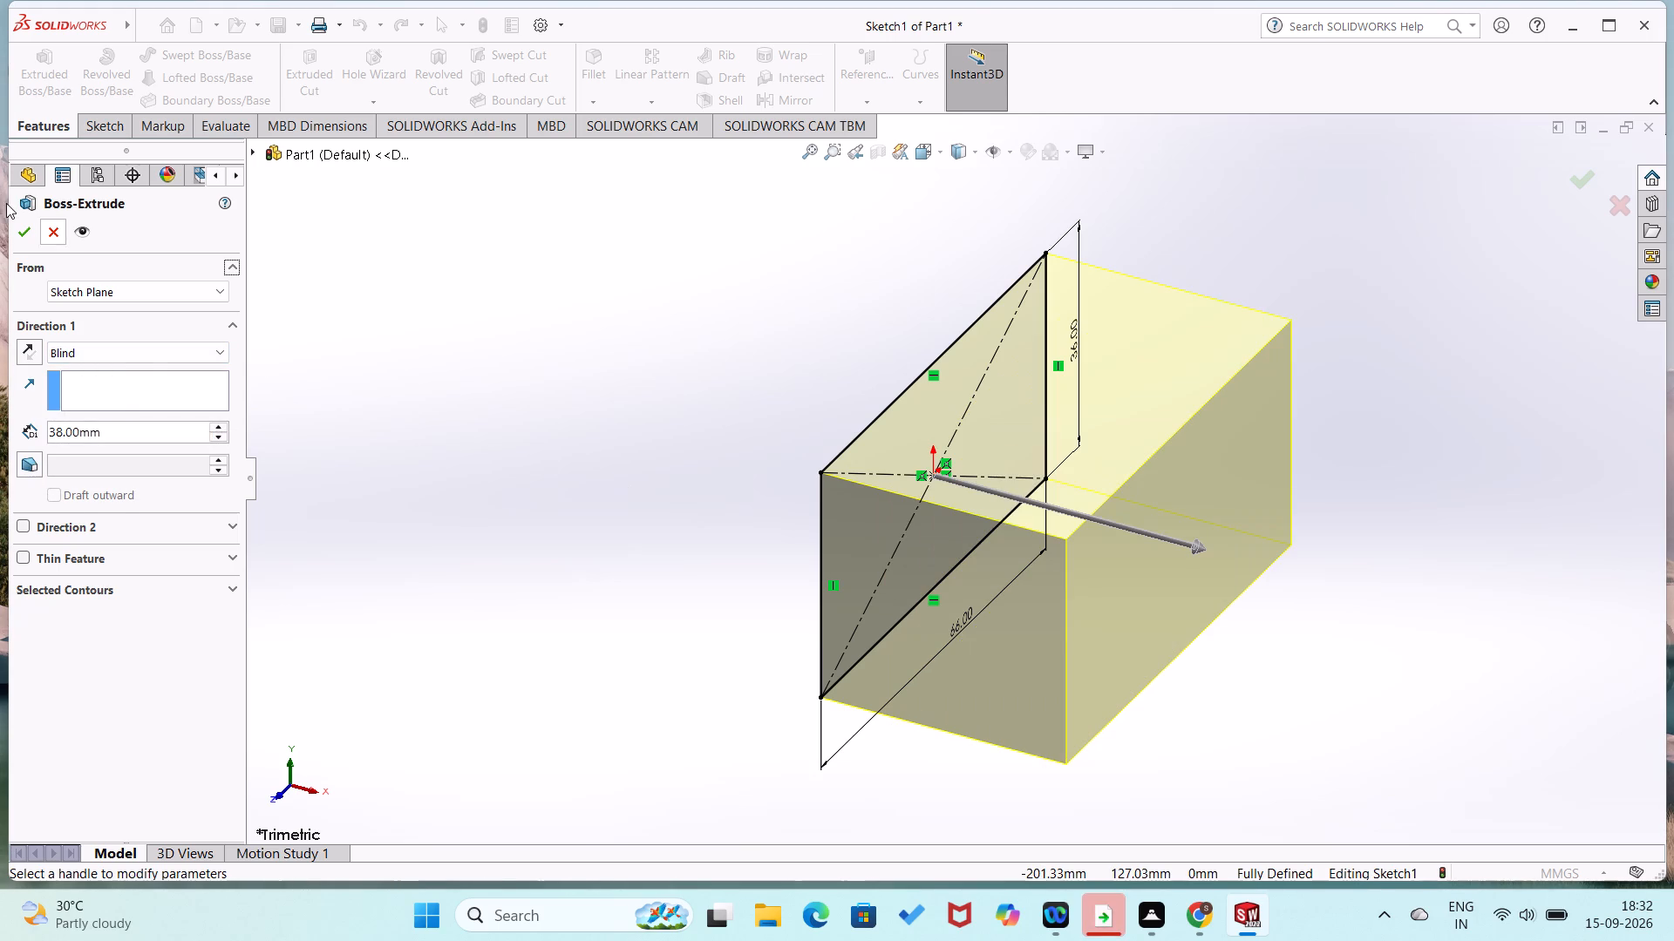
left_click(15, 230)
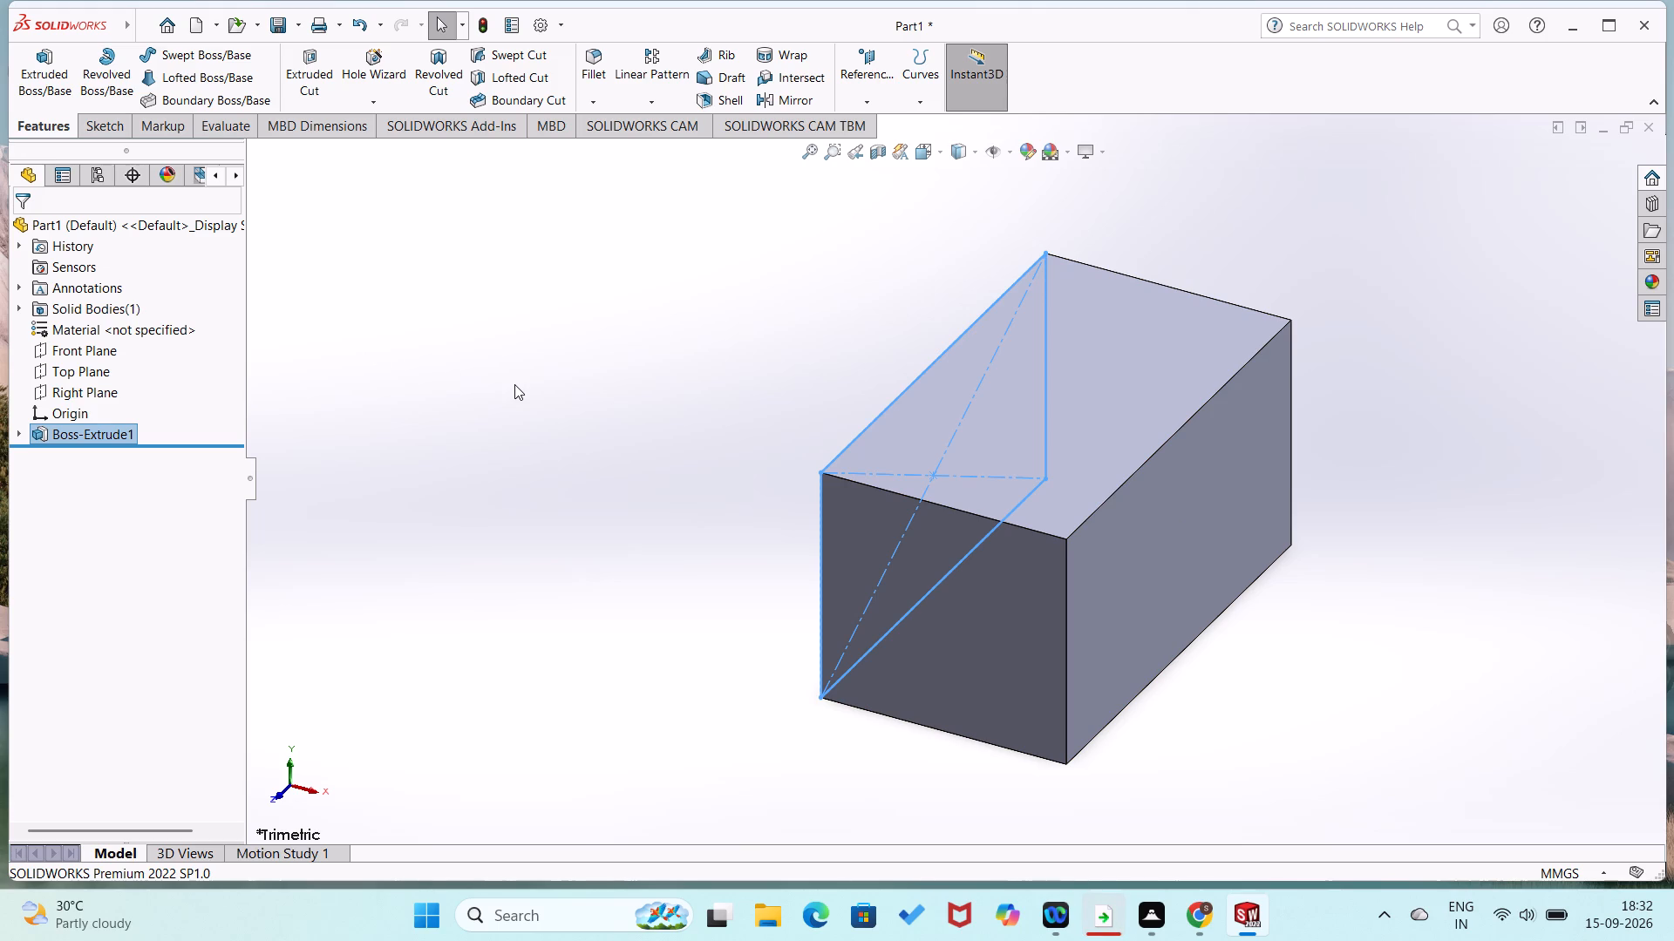
Open a sketch on the block's outer 66 by 36 mm face and draw a line about 6.8 mm down the left edge from the upper corner.
middle_click_drag(514, 401, 368, 385)
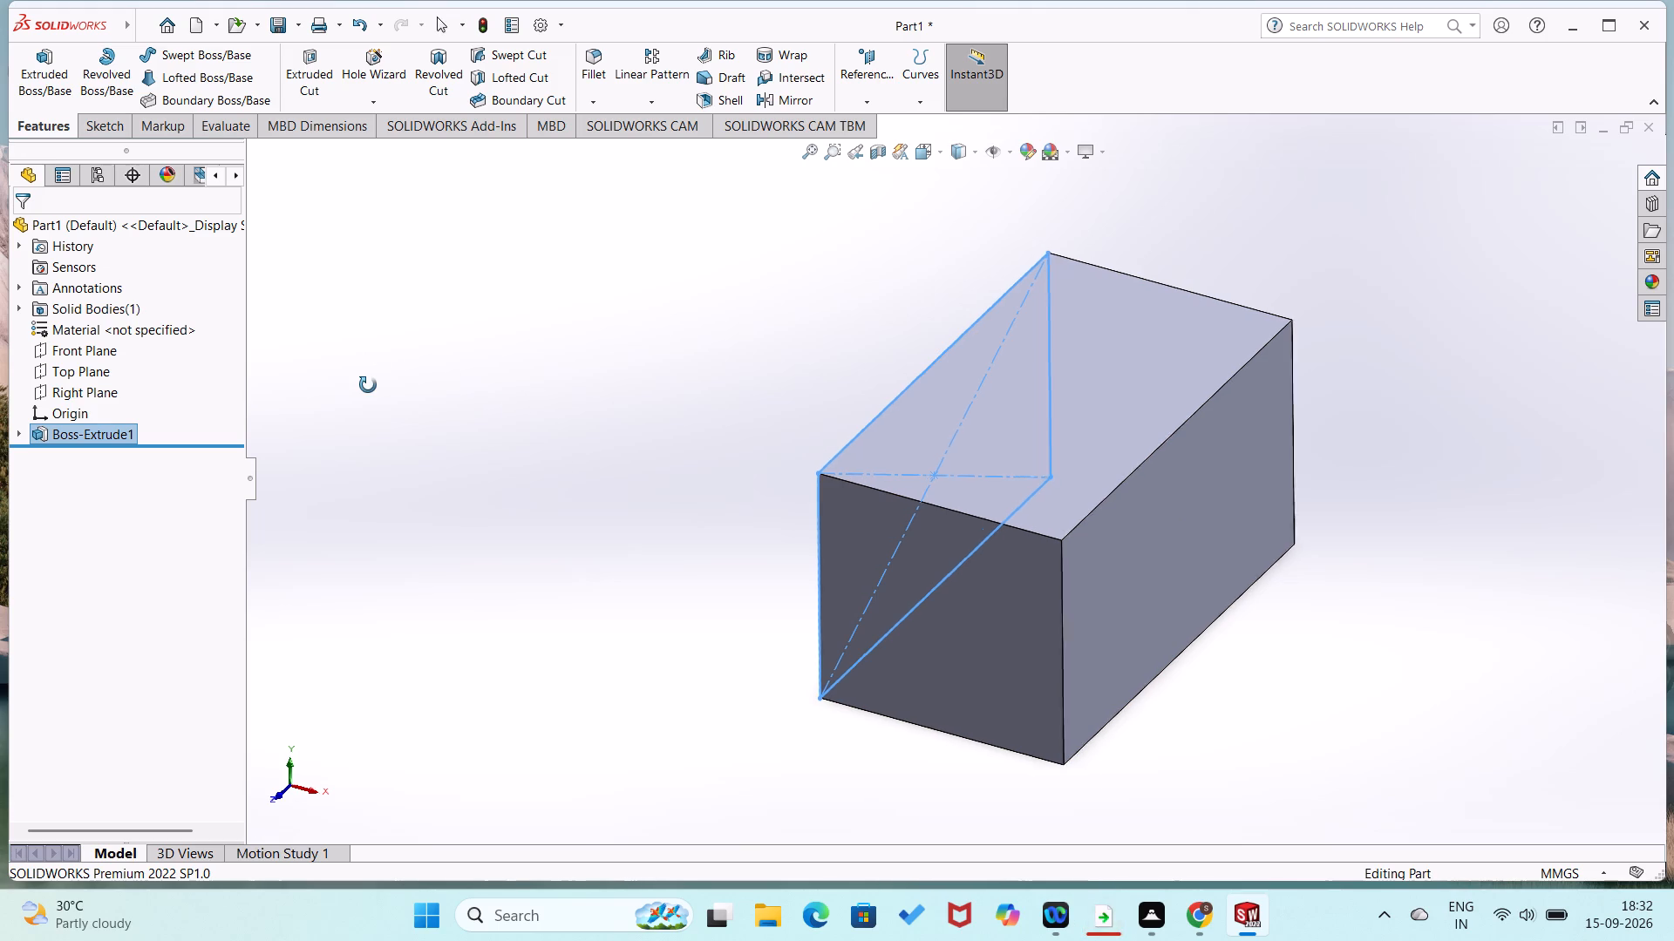
middle_click_drag(368, 385, 444, 416)
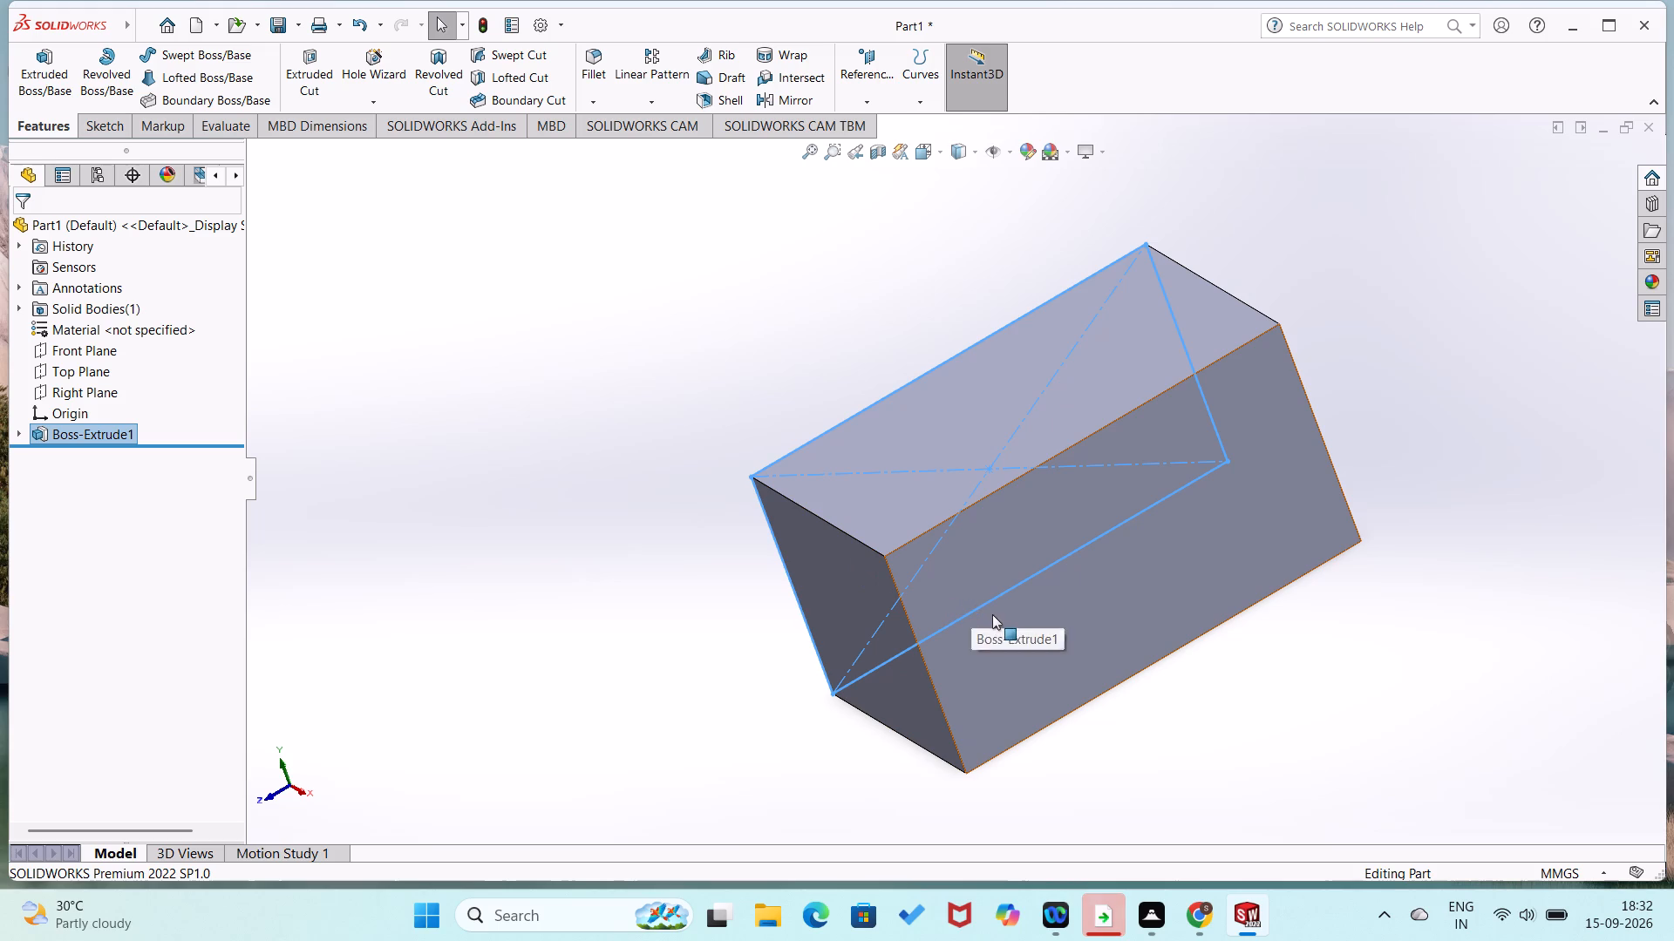
left_click(1007, 640)
left_click(1007, 640)
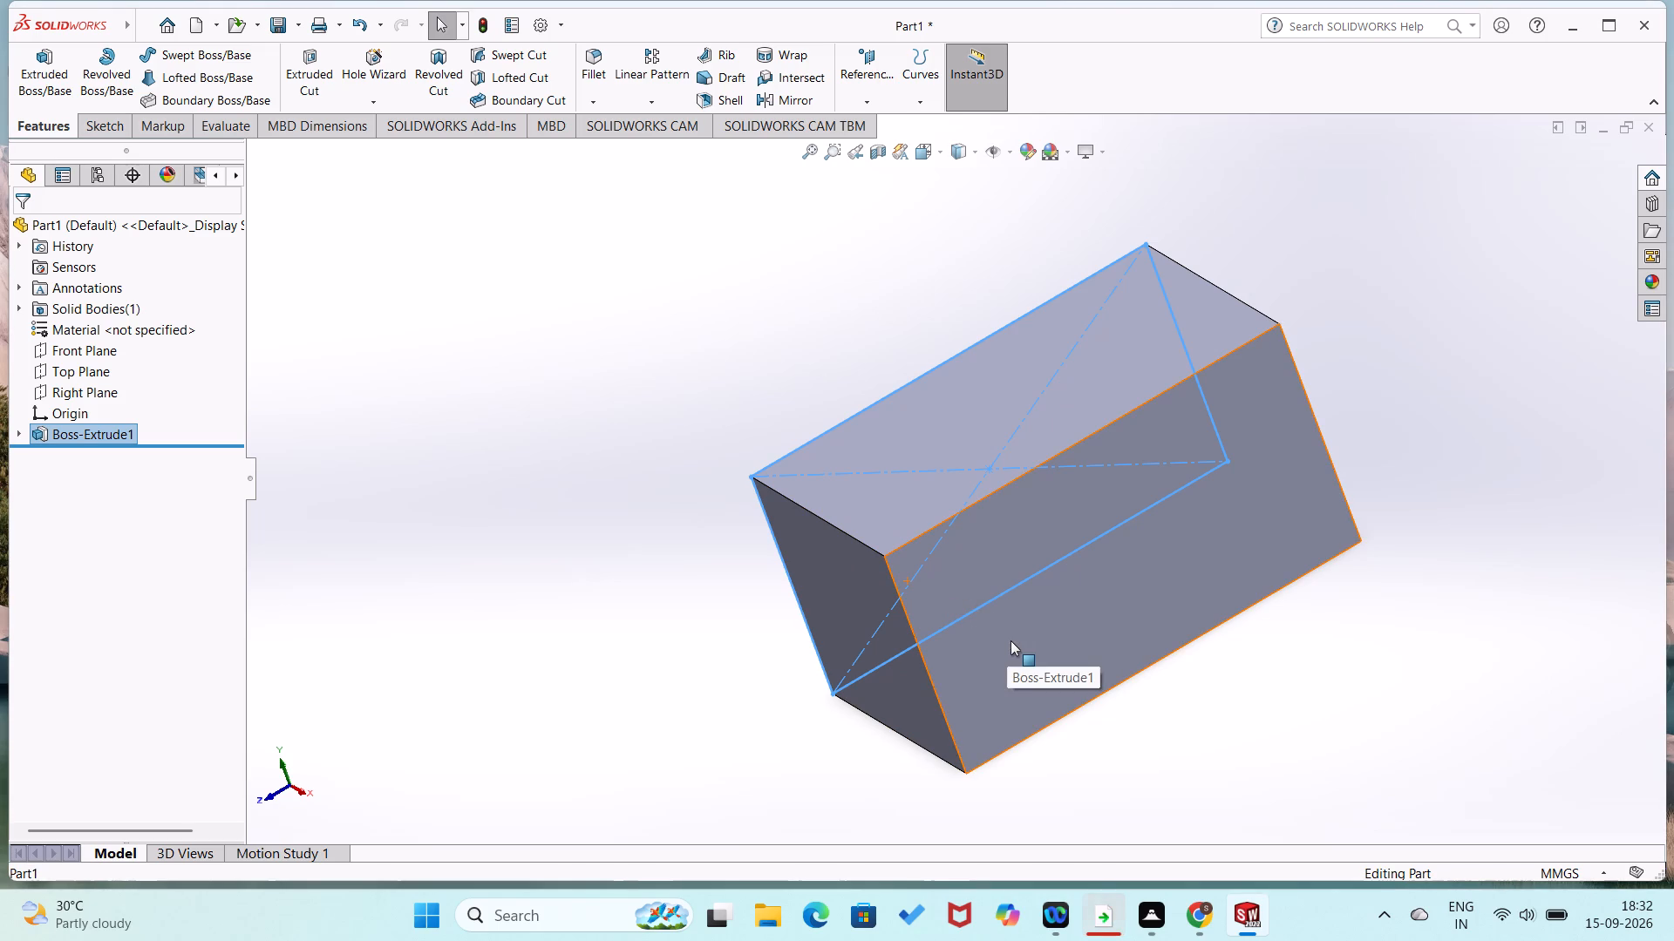
left_click(1079, 586)
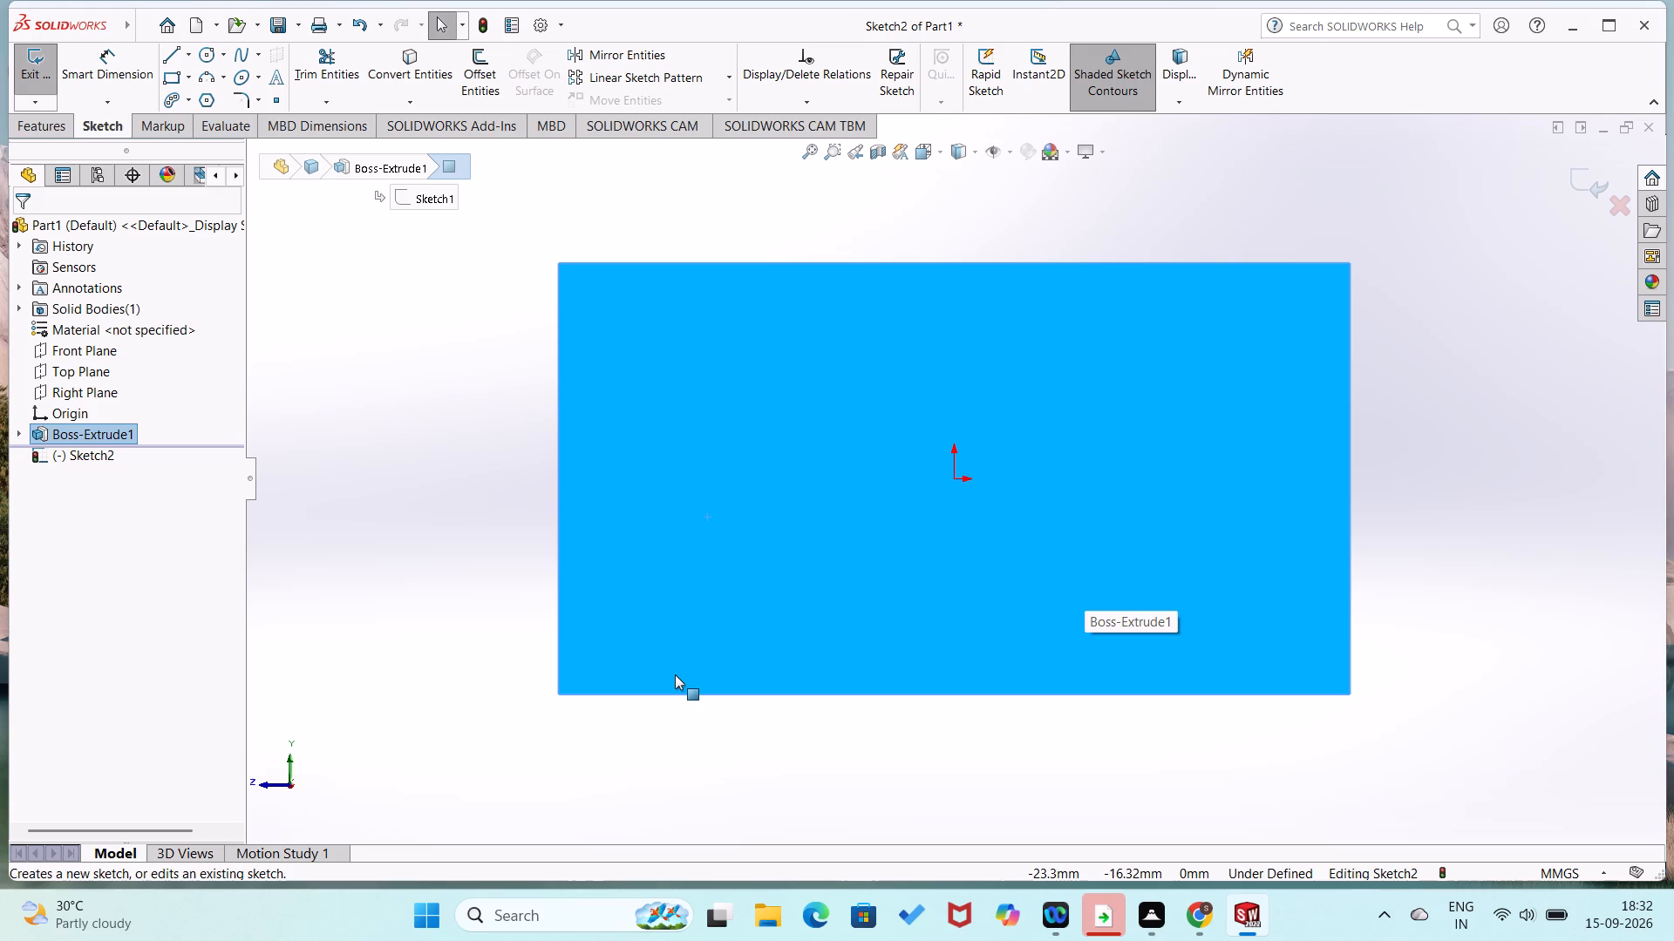
left_click(298, 330)
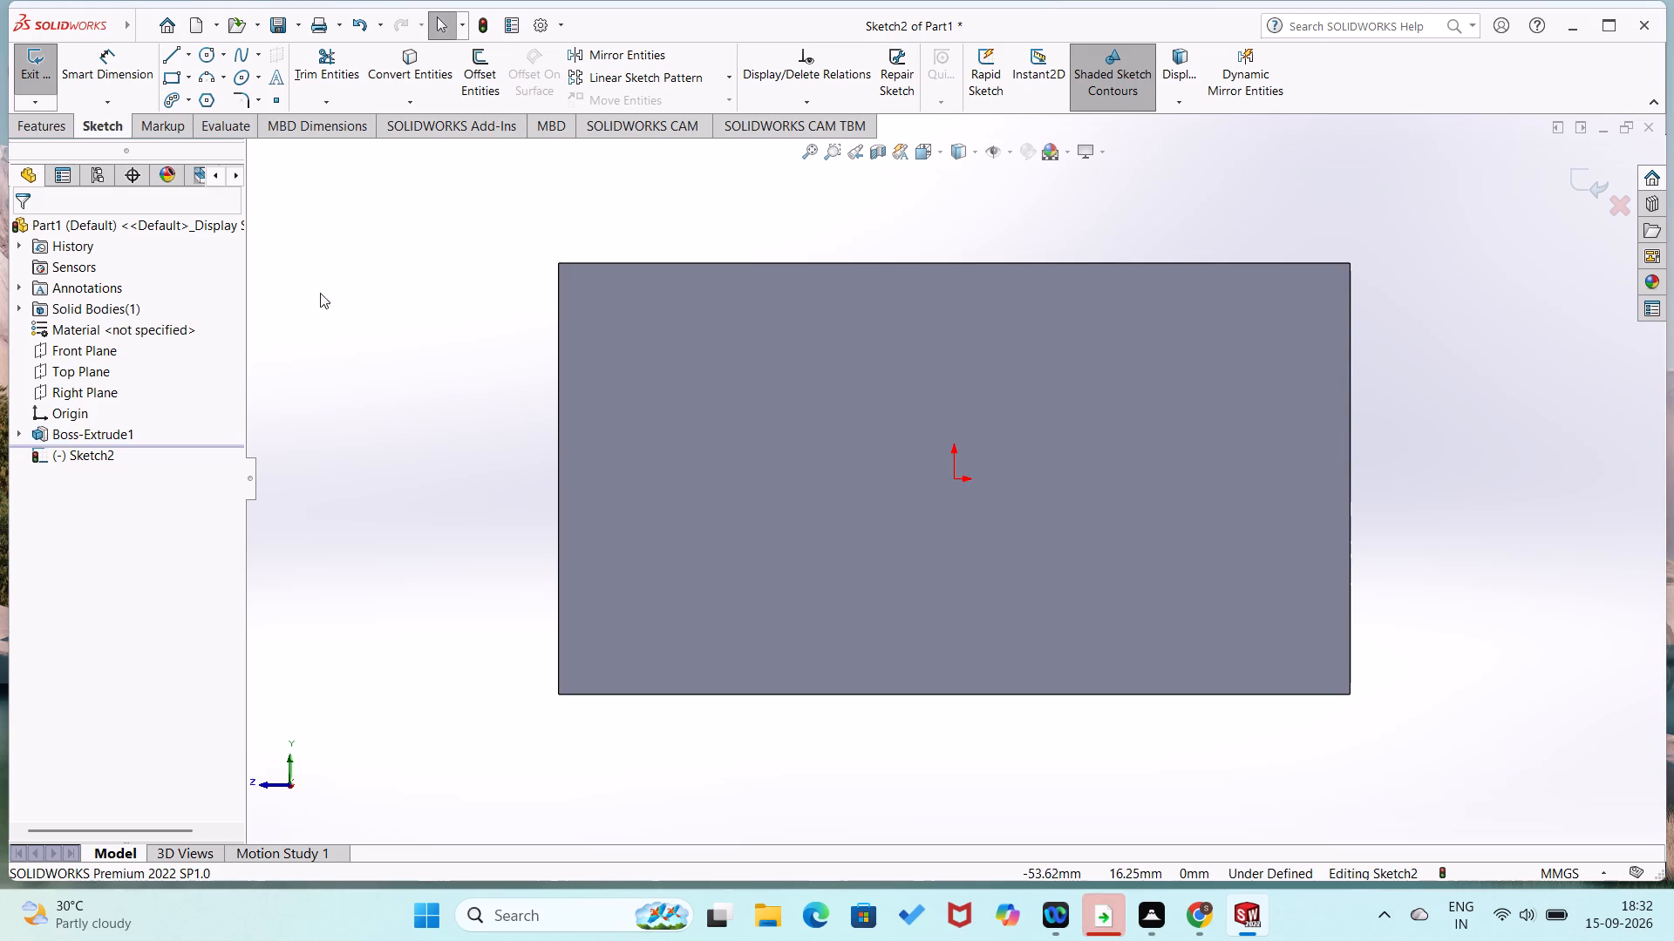
right_click_drag(402, 386, 234, 511)
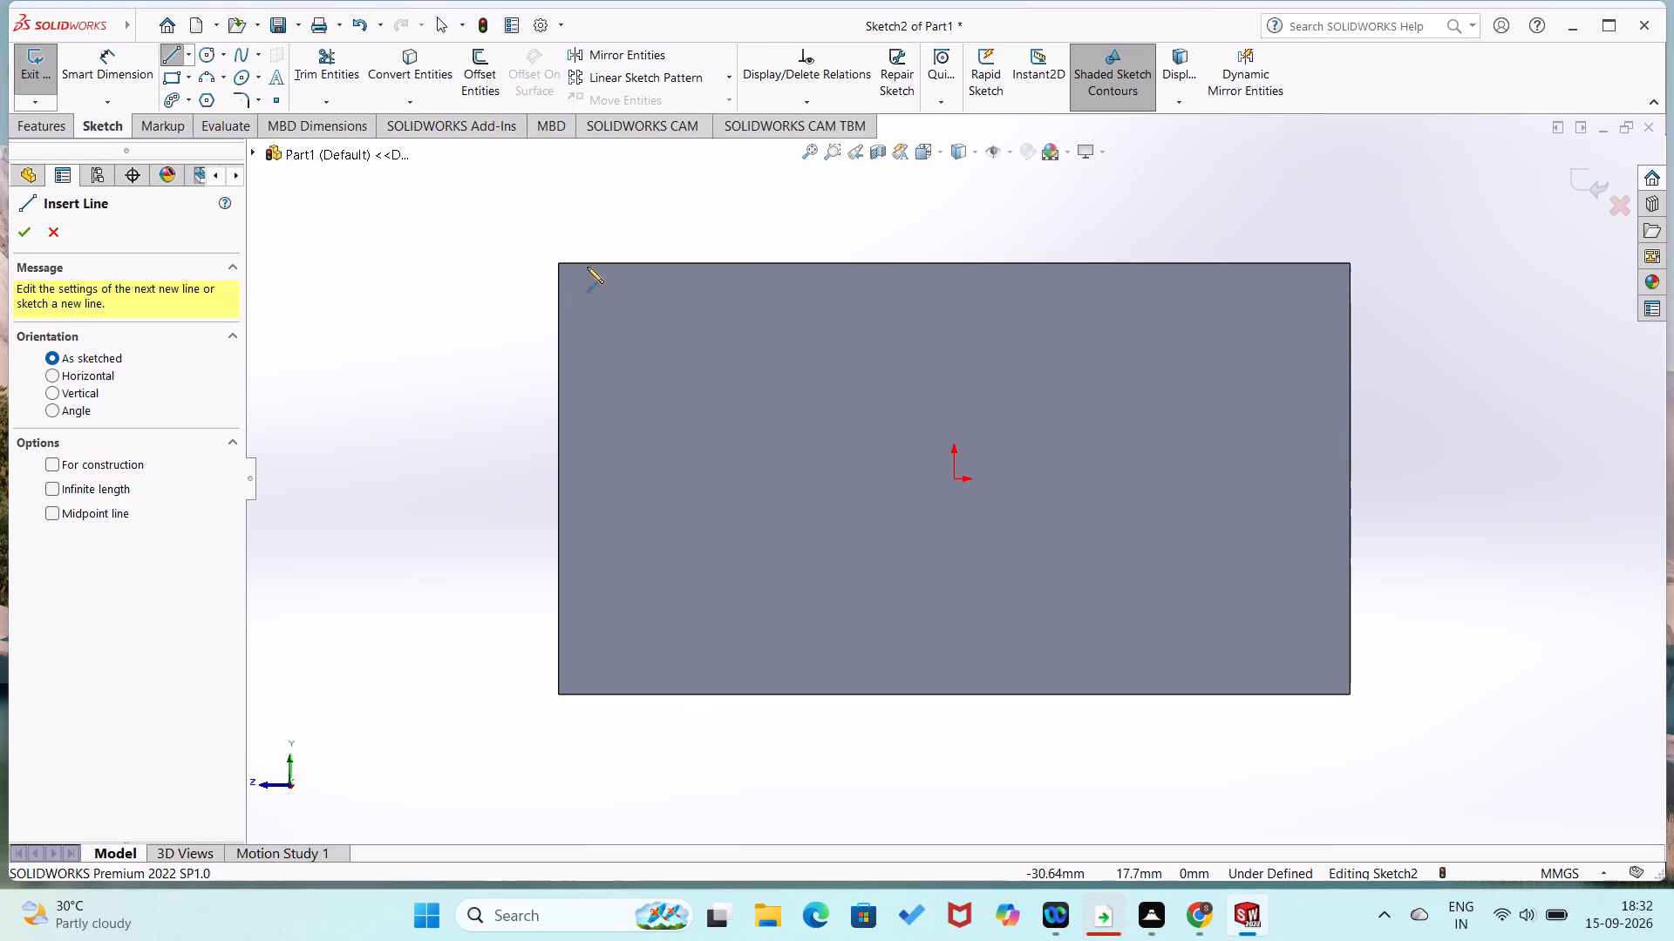
left_click(557, 263)
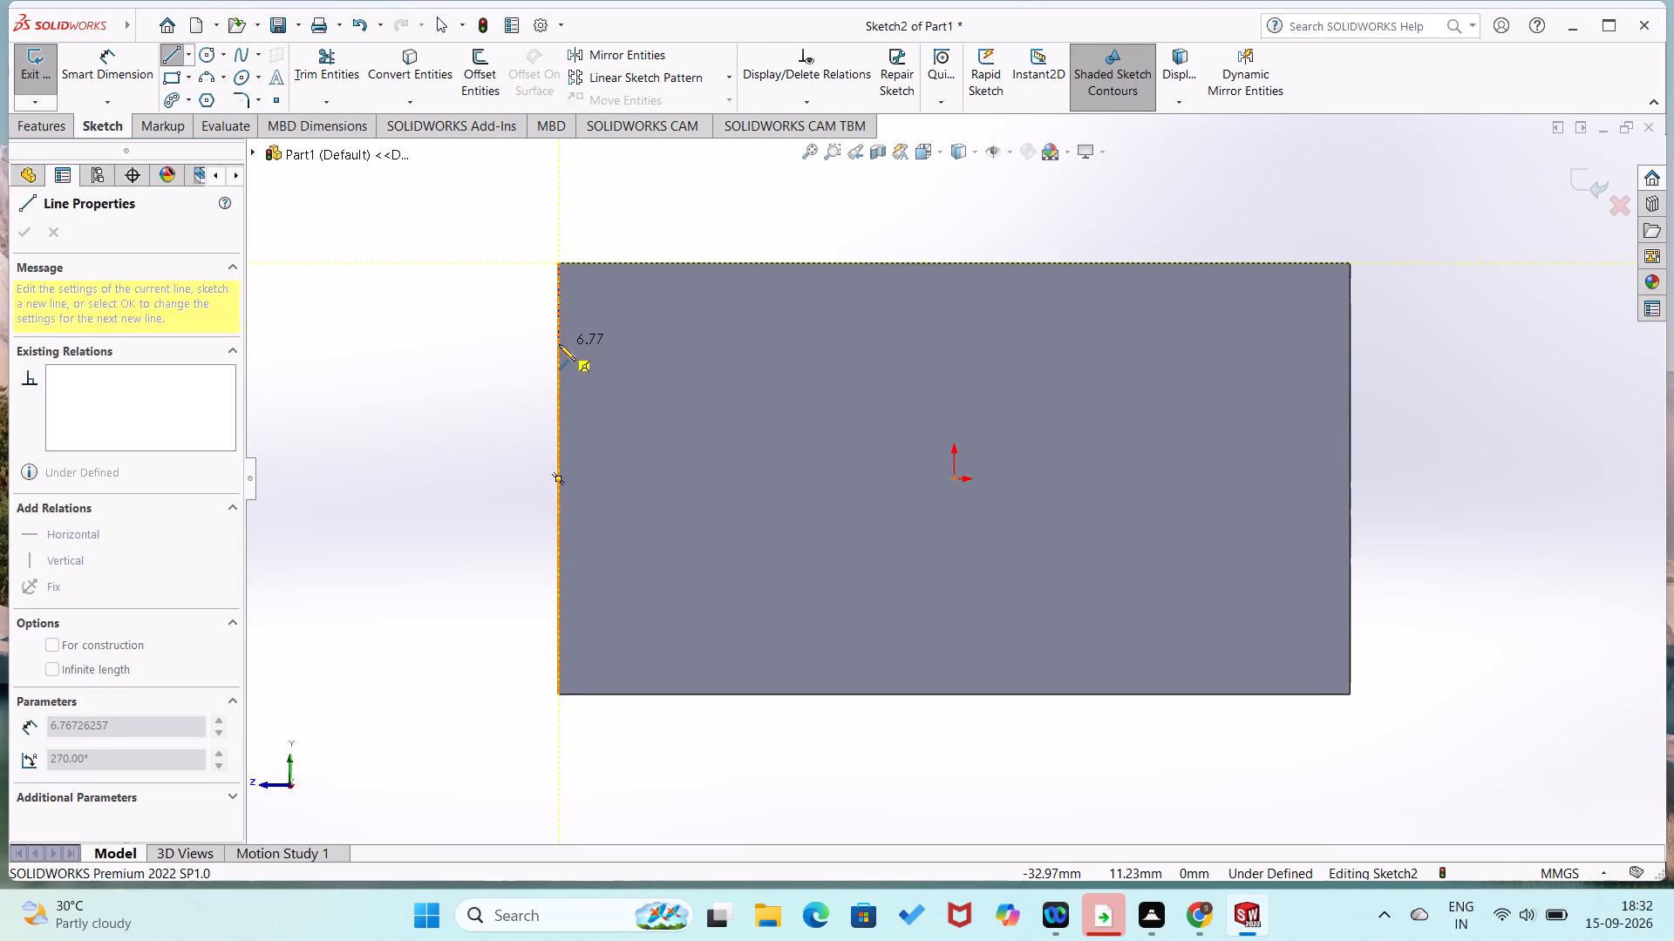
left_click(561, 346)
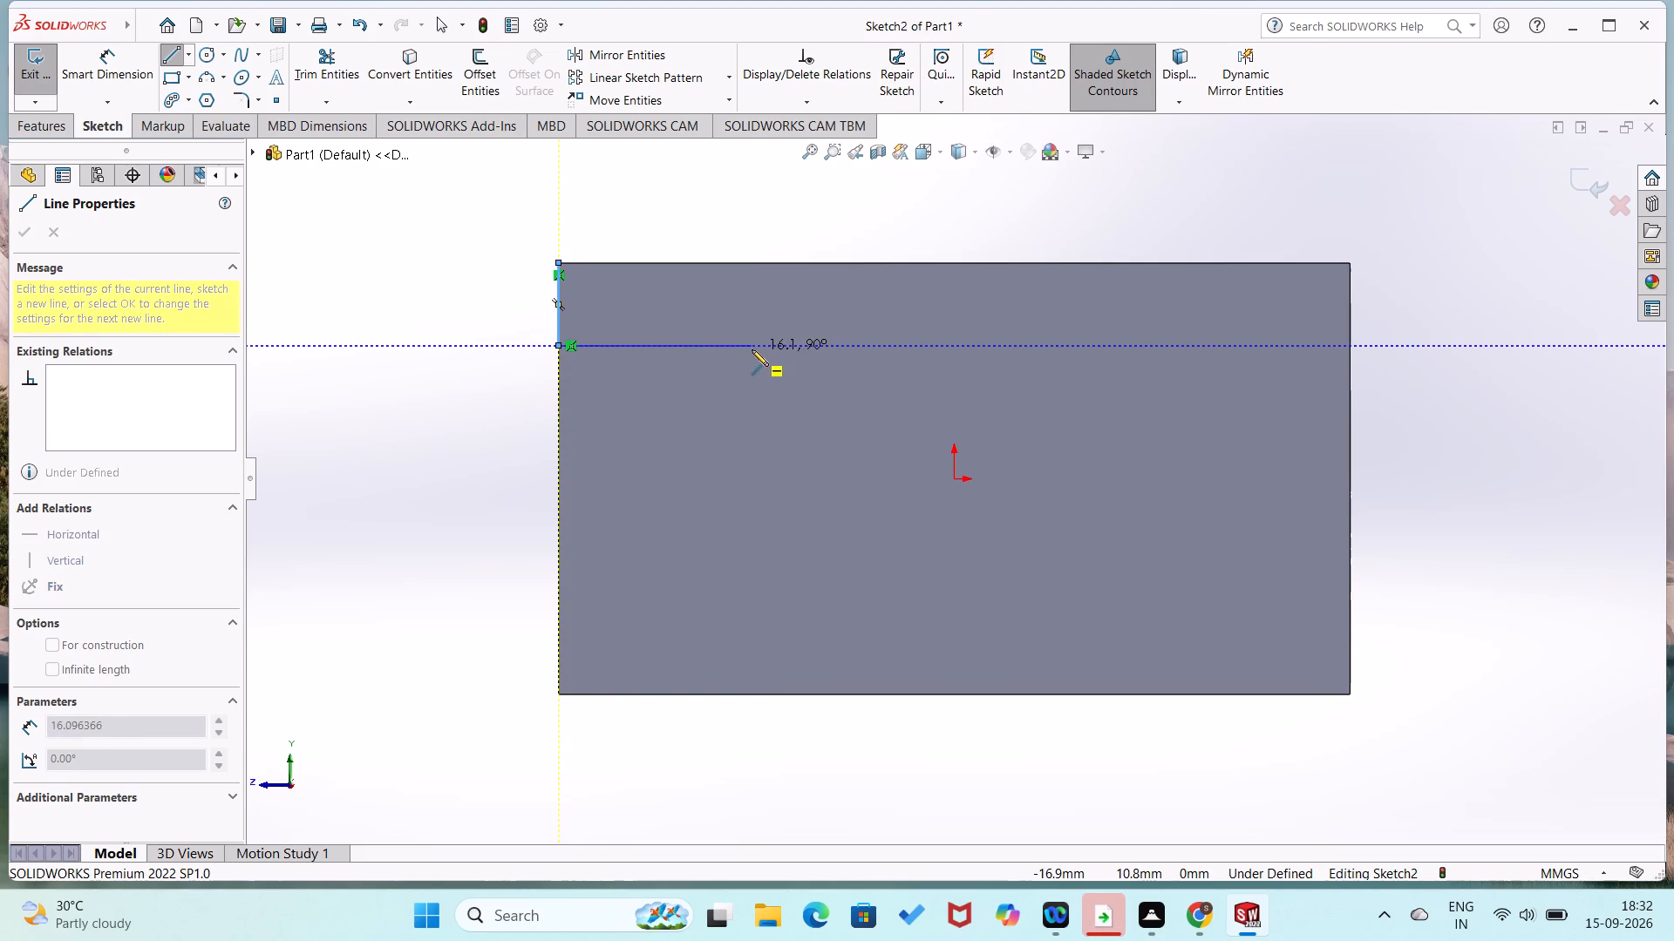
Continue from the line's lower end with a closed rectangular outline about 11.5 mm wide and 3.6 mm high, starting at the face's left edge.
left_click(697, 344)
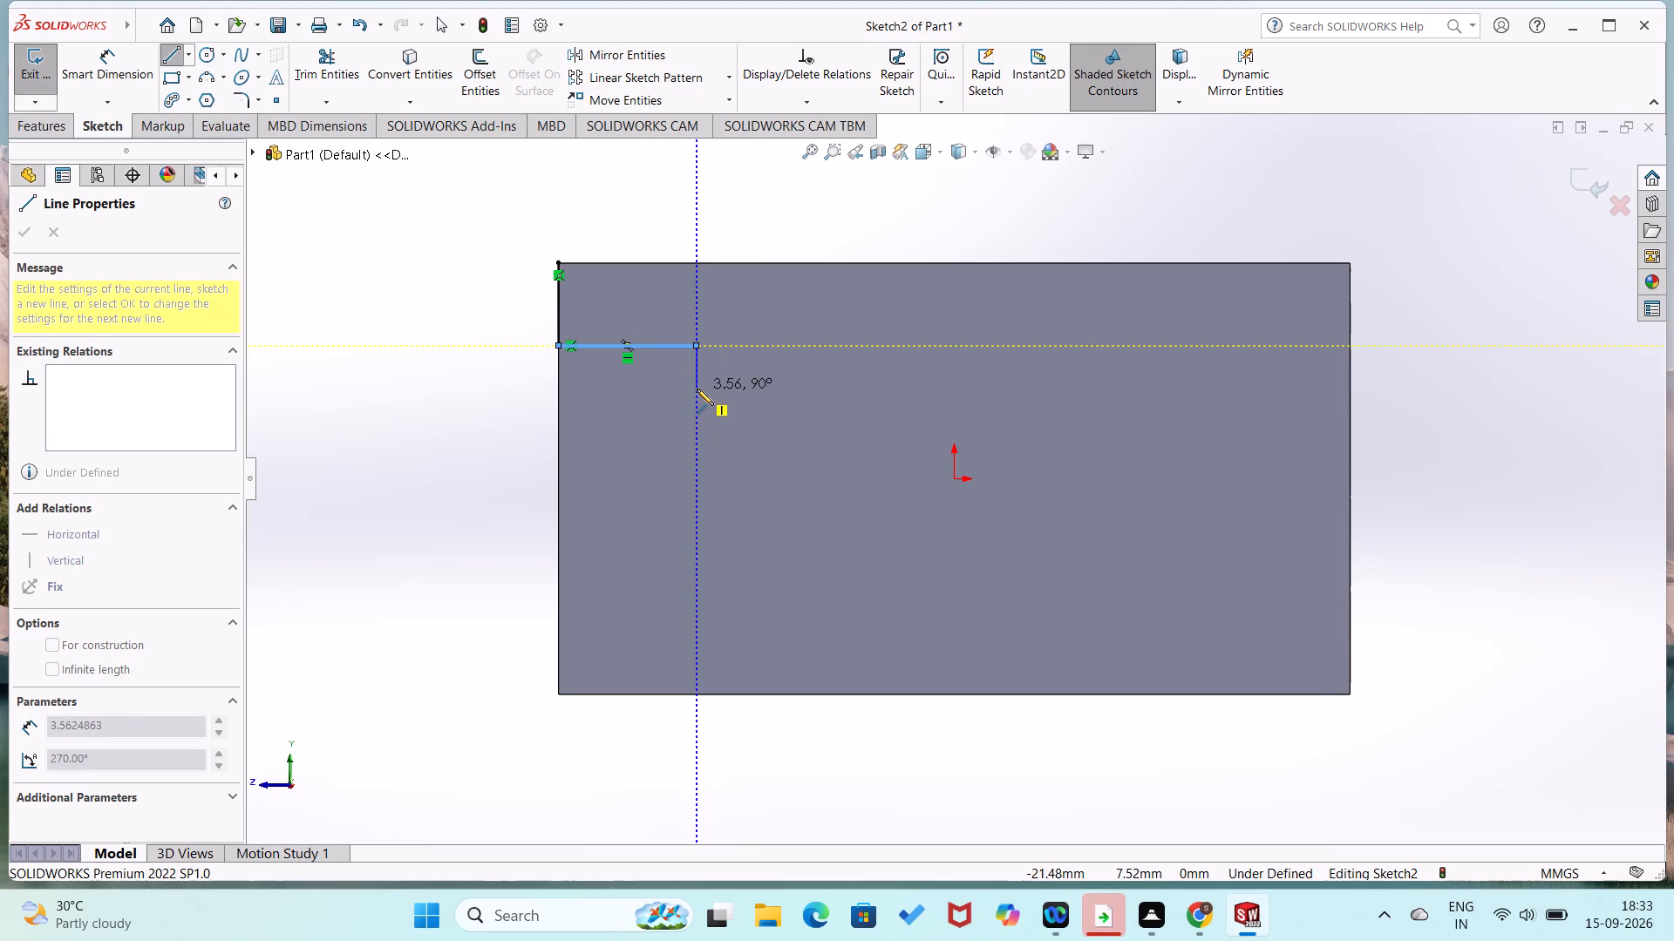
left_click(697, 389)
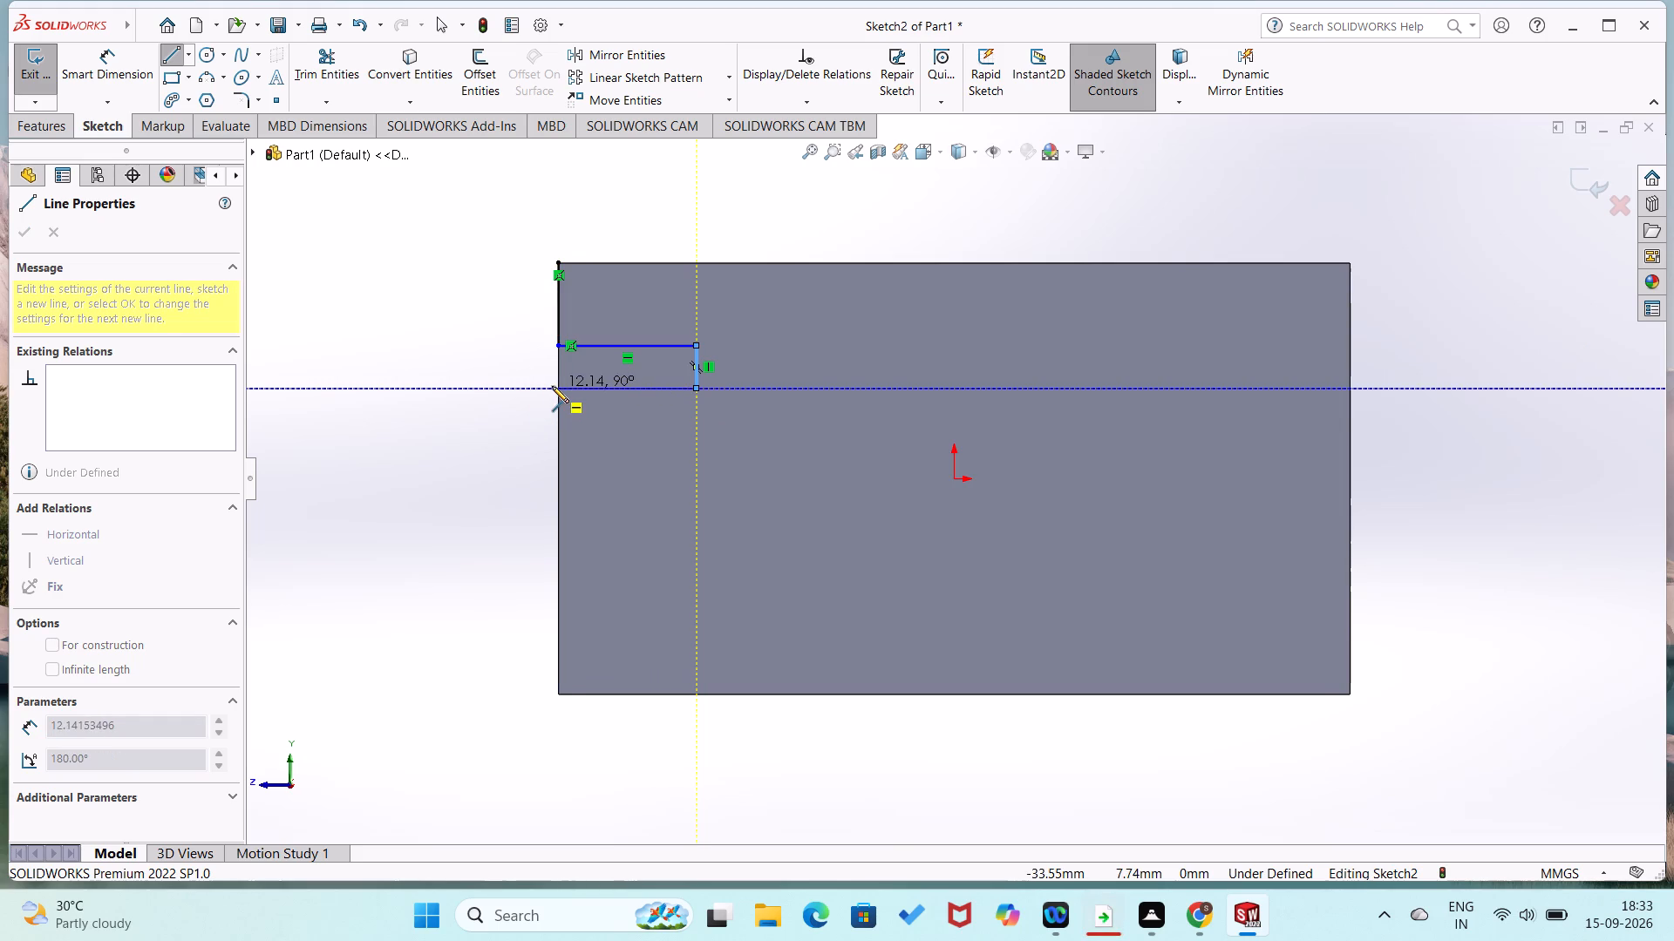
scroll(553, 385, "up", 1)
scroll(553, 385, "down", 3)
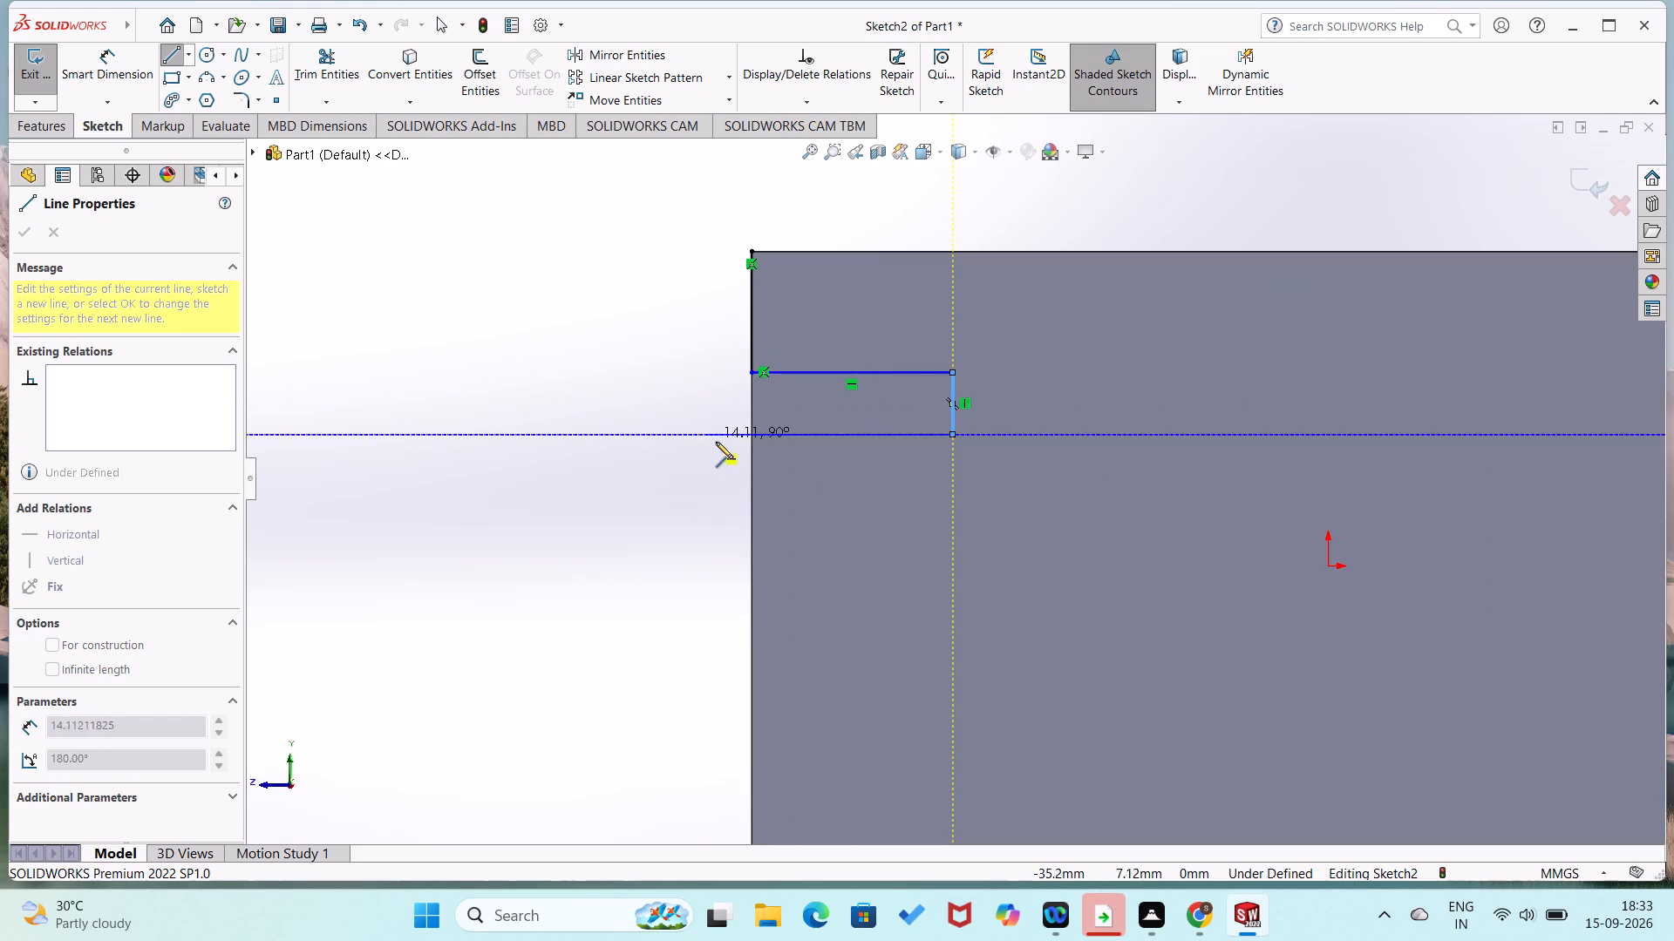
left_click(748, 433)
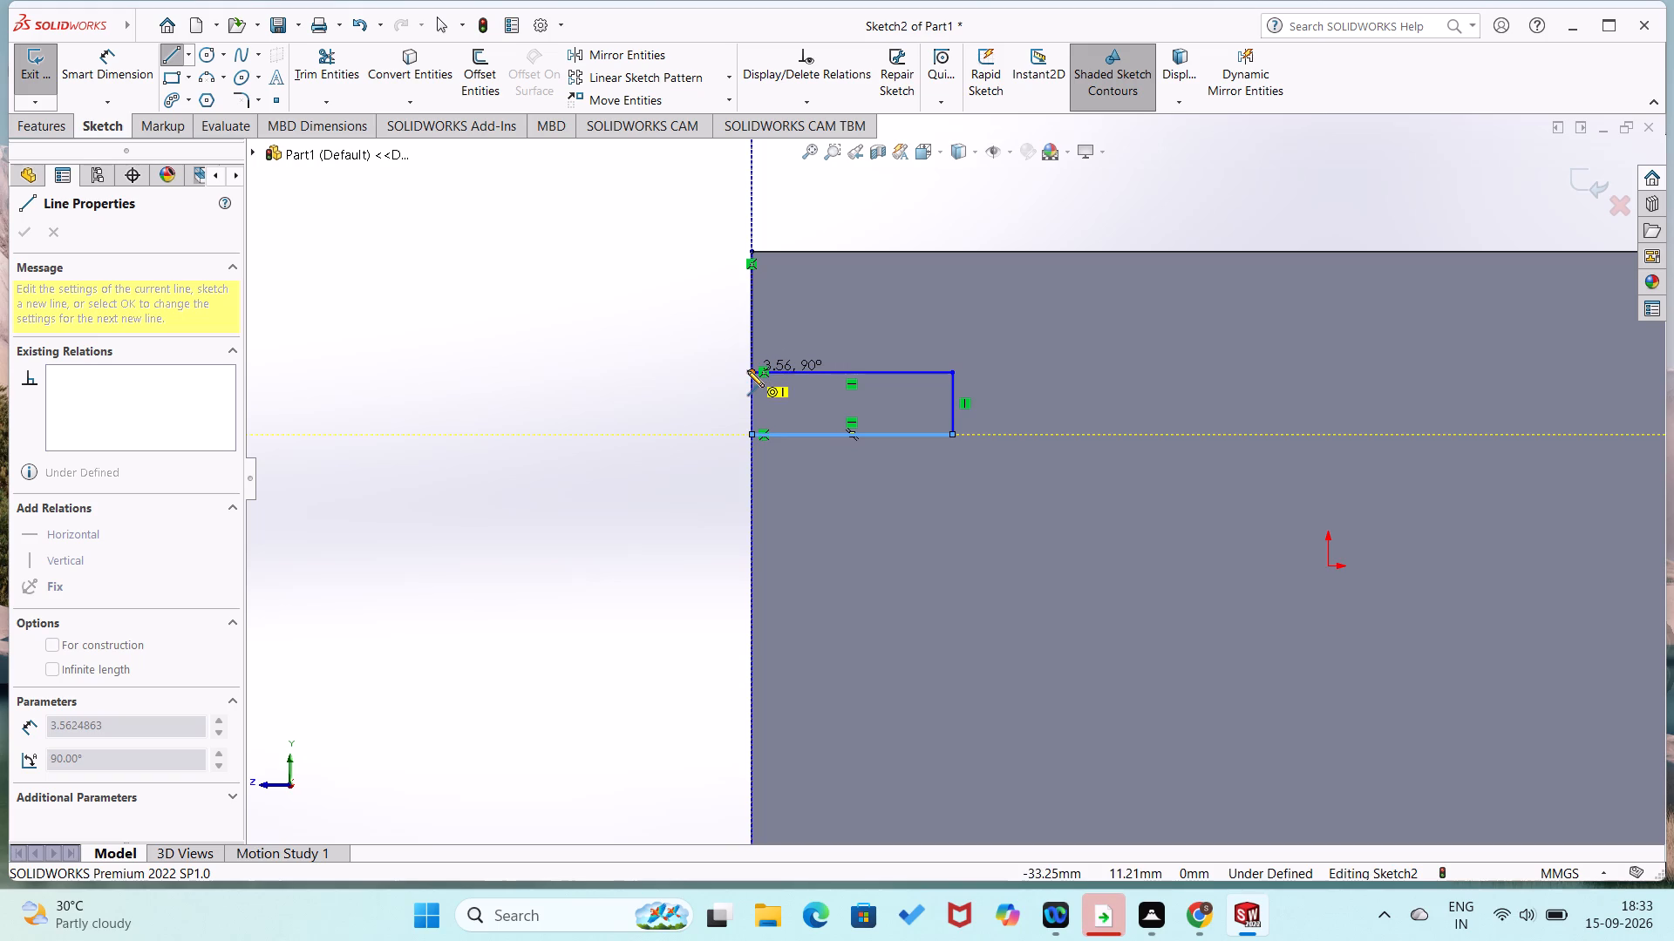
left_click(747, 370)
right_click(709, 433)
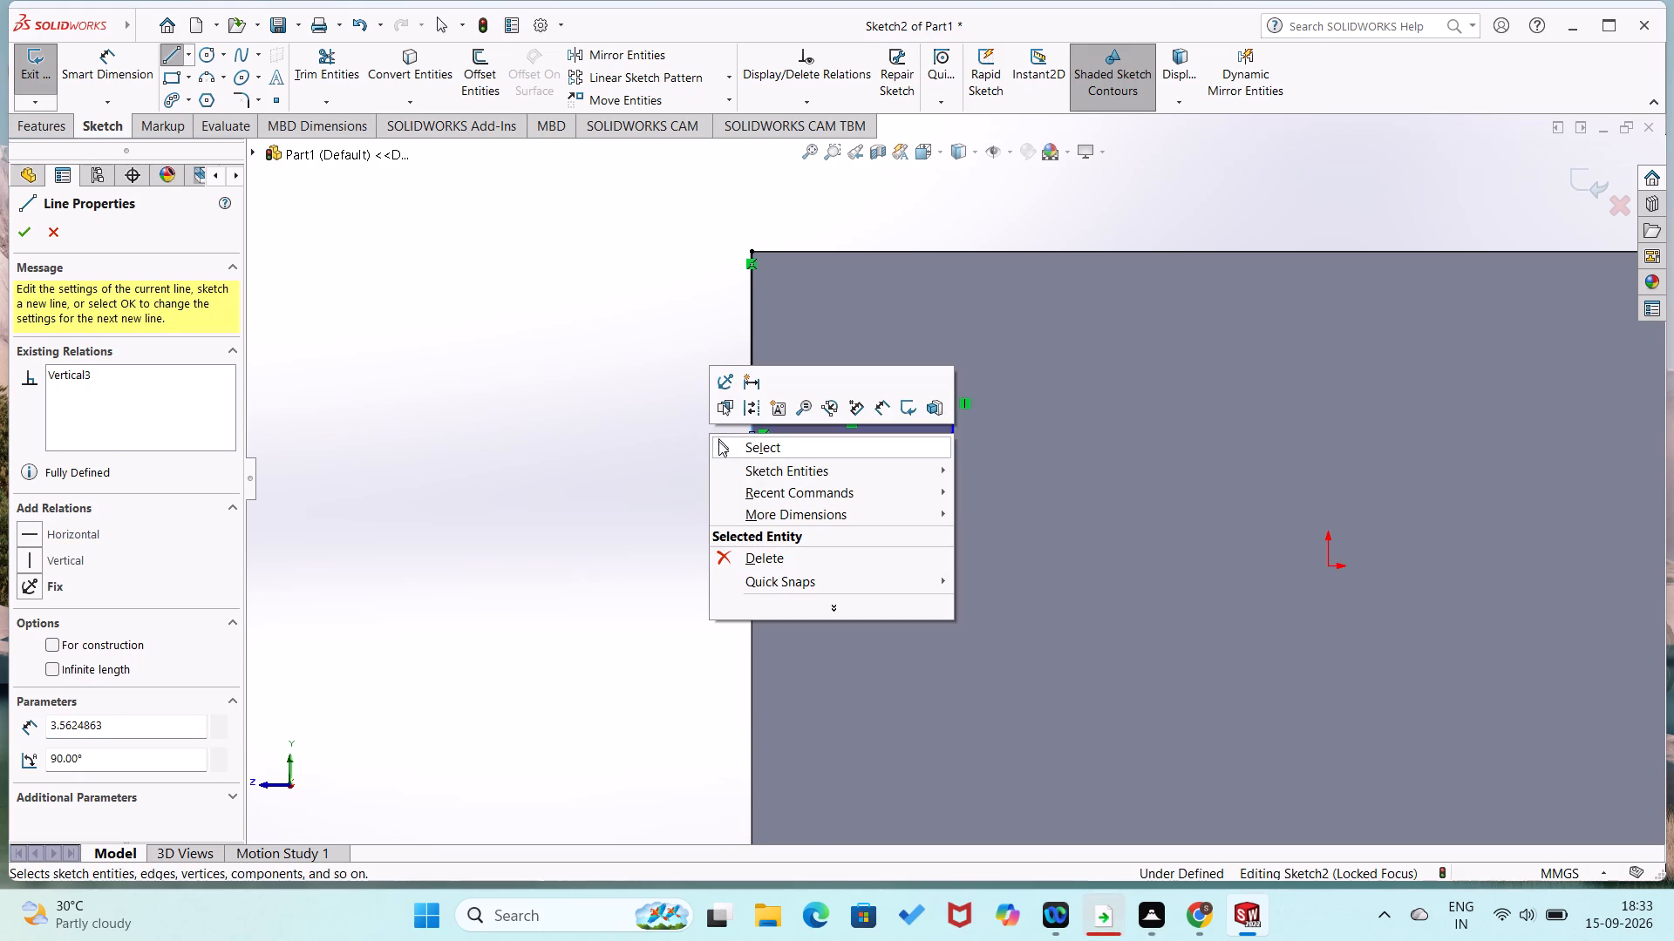
left_click(729, 437)
scroll(725, 515, "up", 1)
scroll(725, 515, "down", 1)
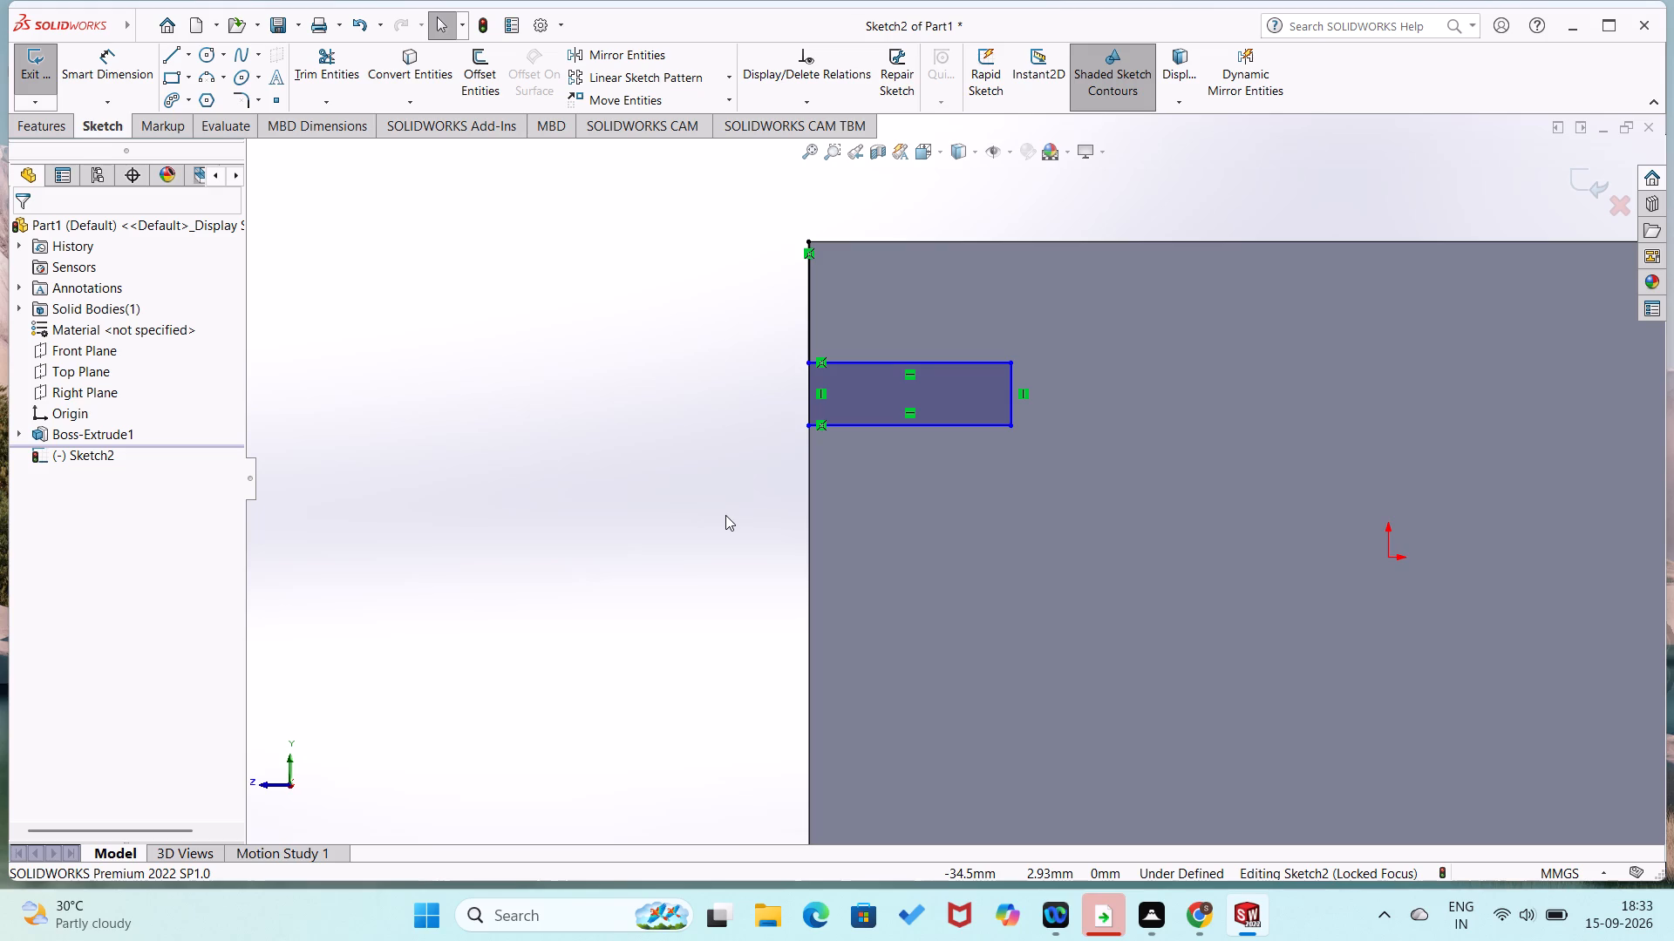
scroll(747, 549, "up", 3)
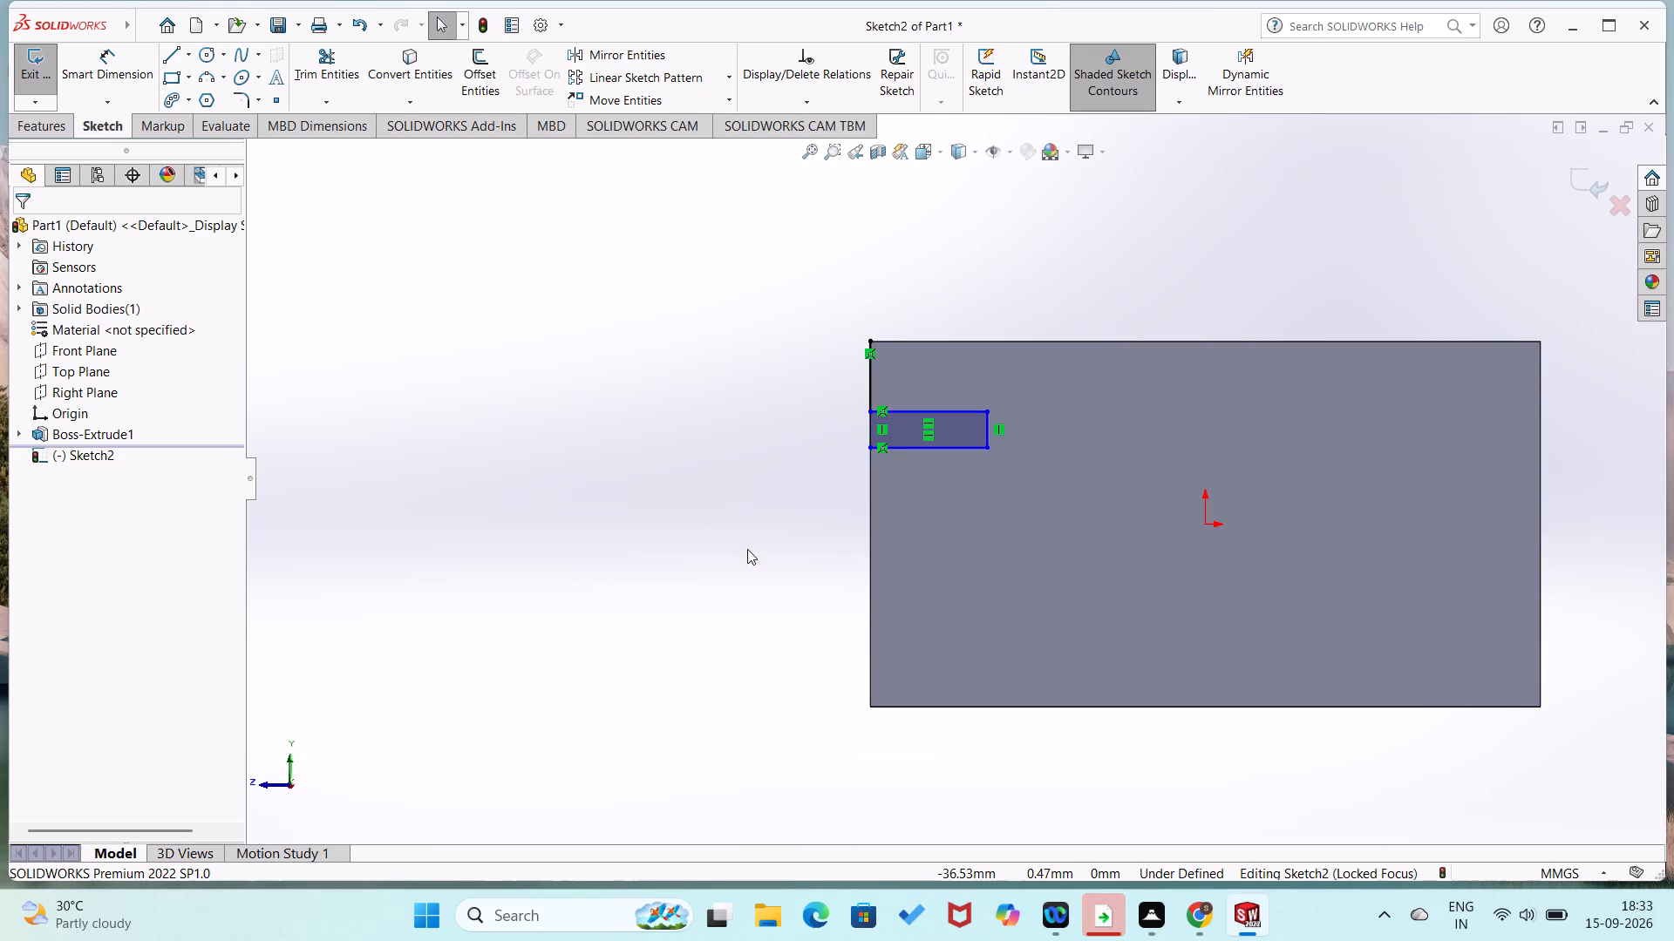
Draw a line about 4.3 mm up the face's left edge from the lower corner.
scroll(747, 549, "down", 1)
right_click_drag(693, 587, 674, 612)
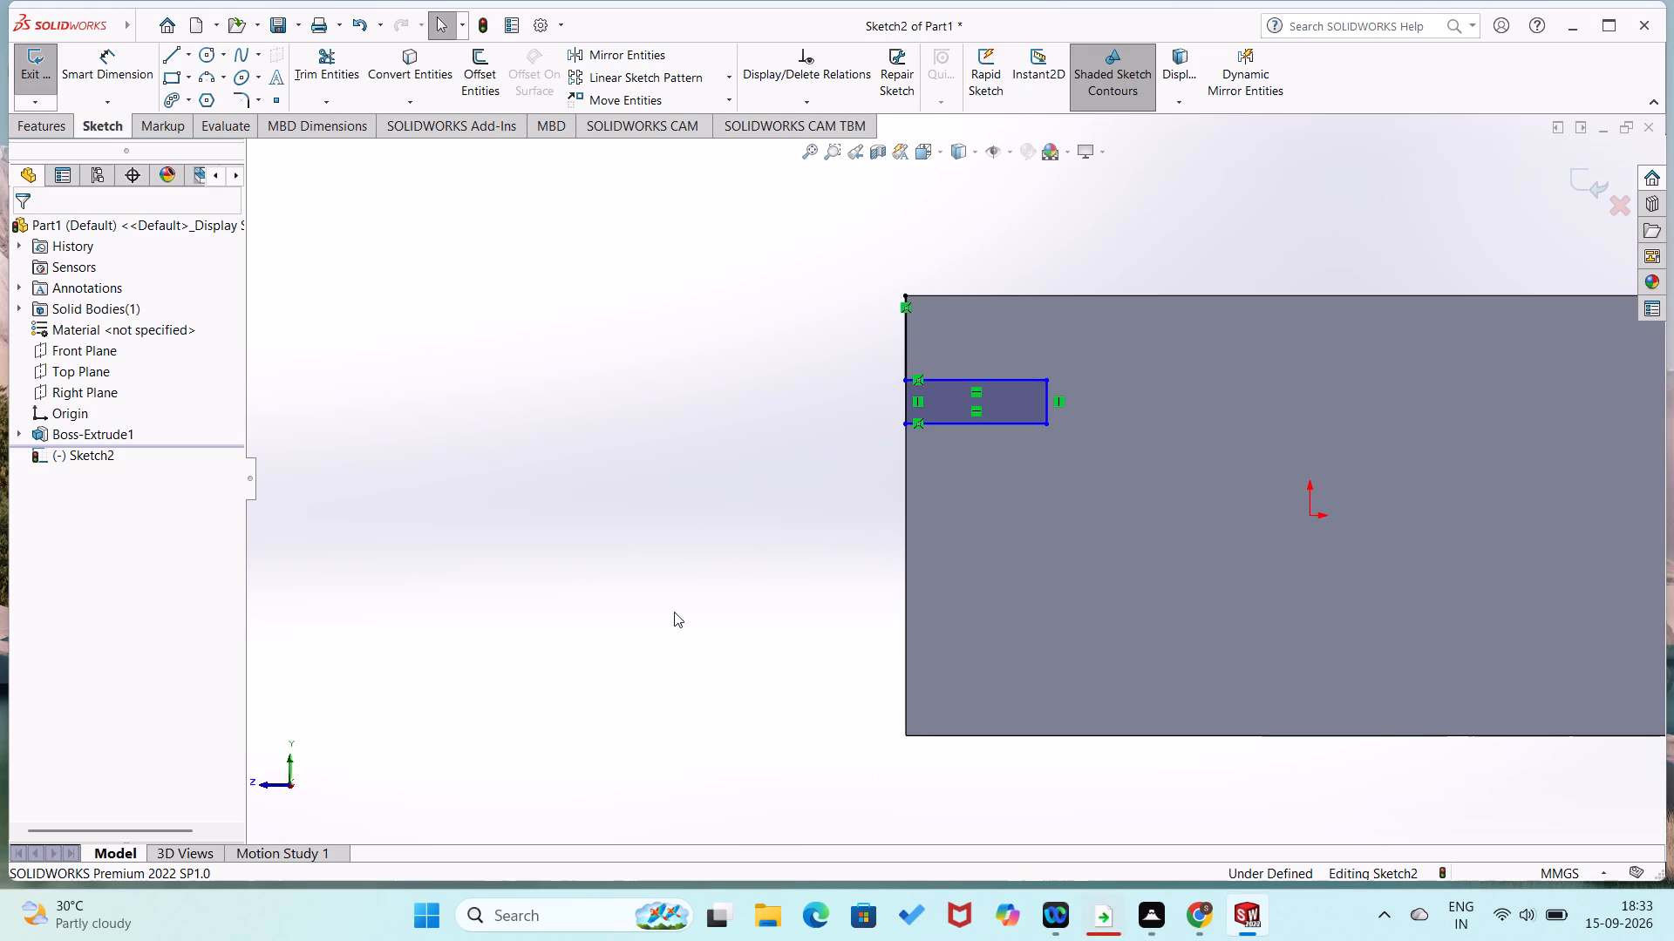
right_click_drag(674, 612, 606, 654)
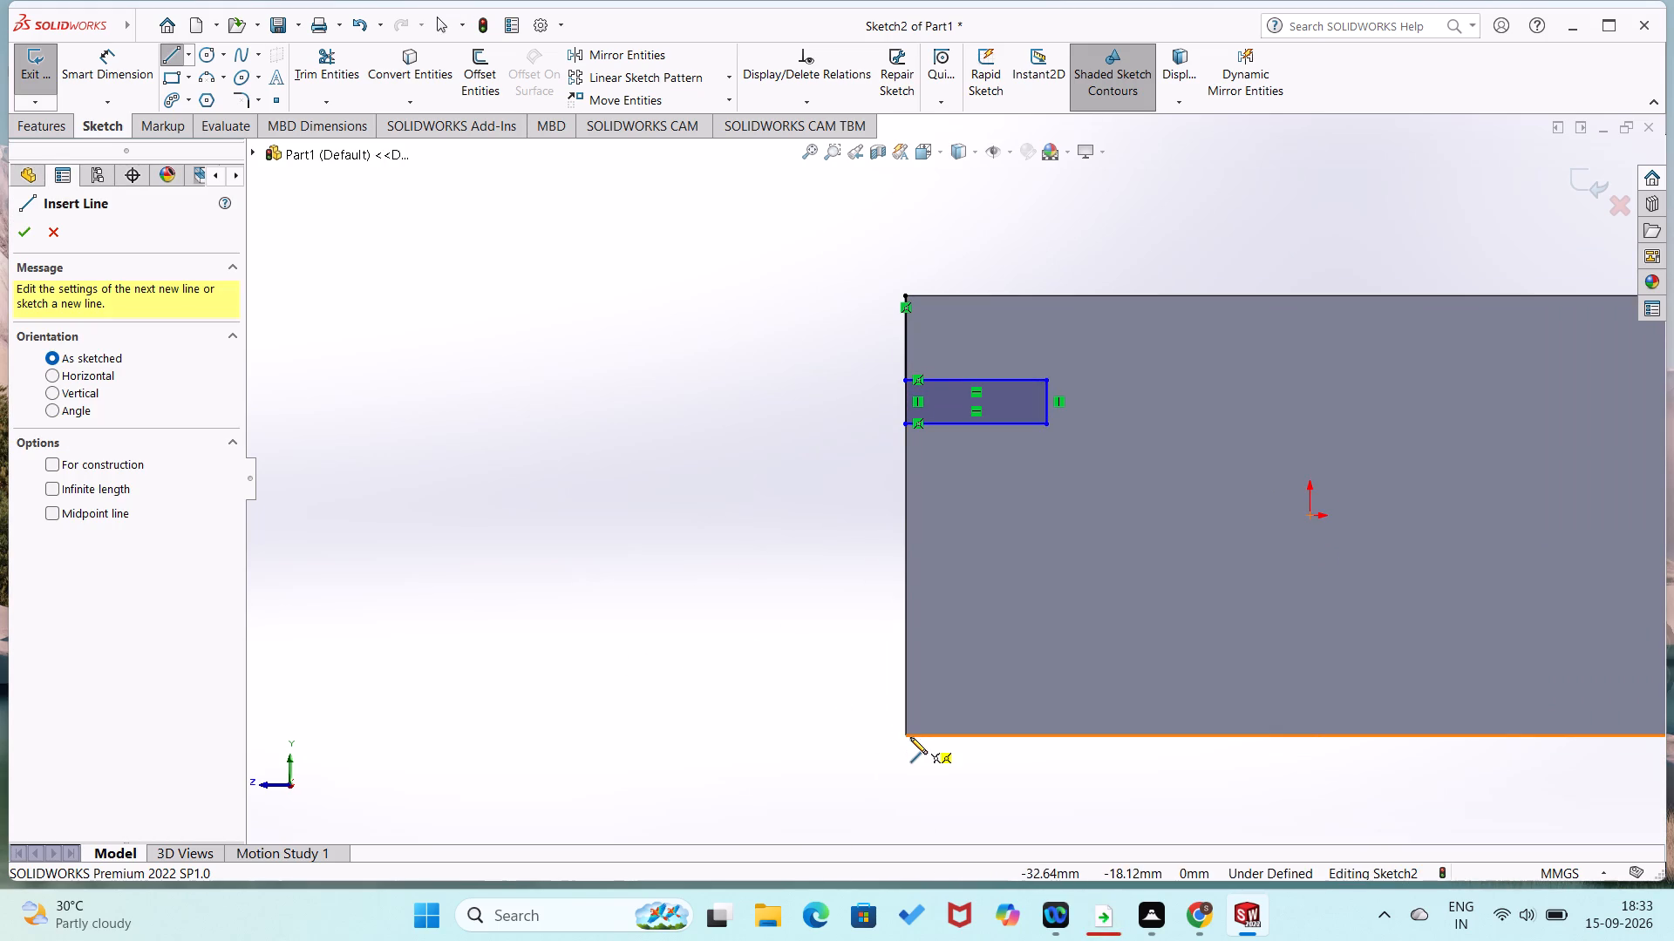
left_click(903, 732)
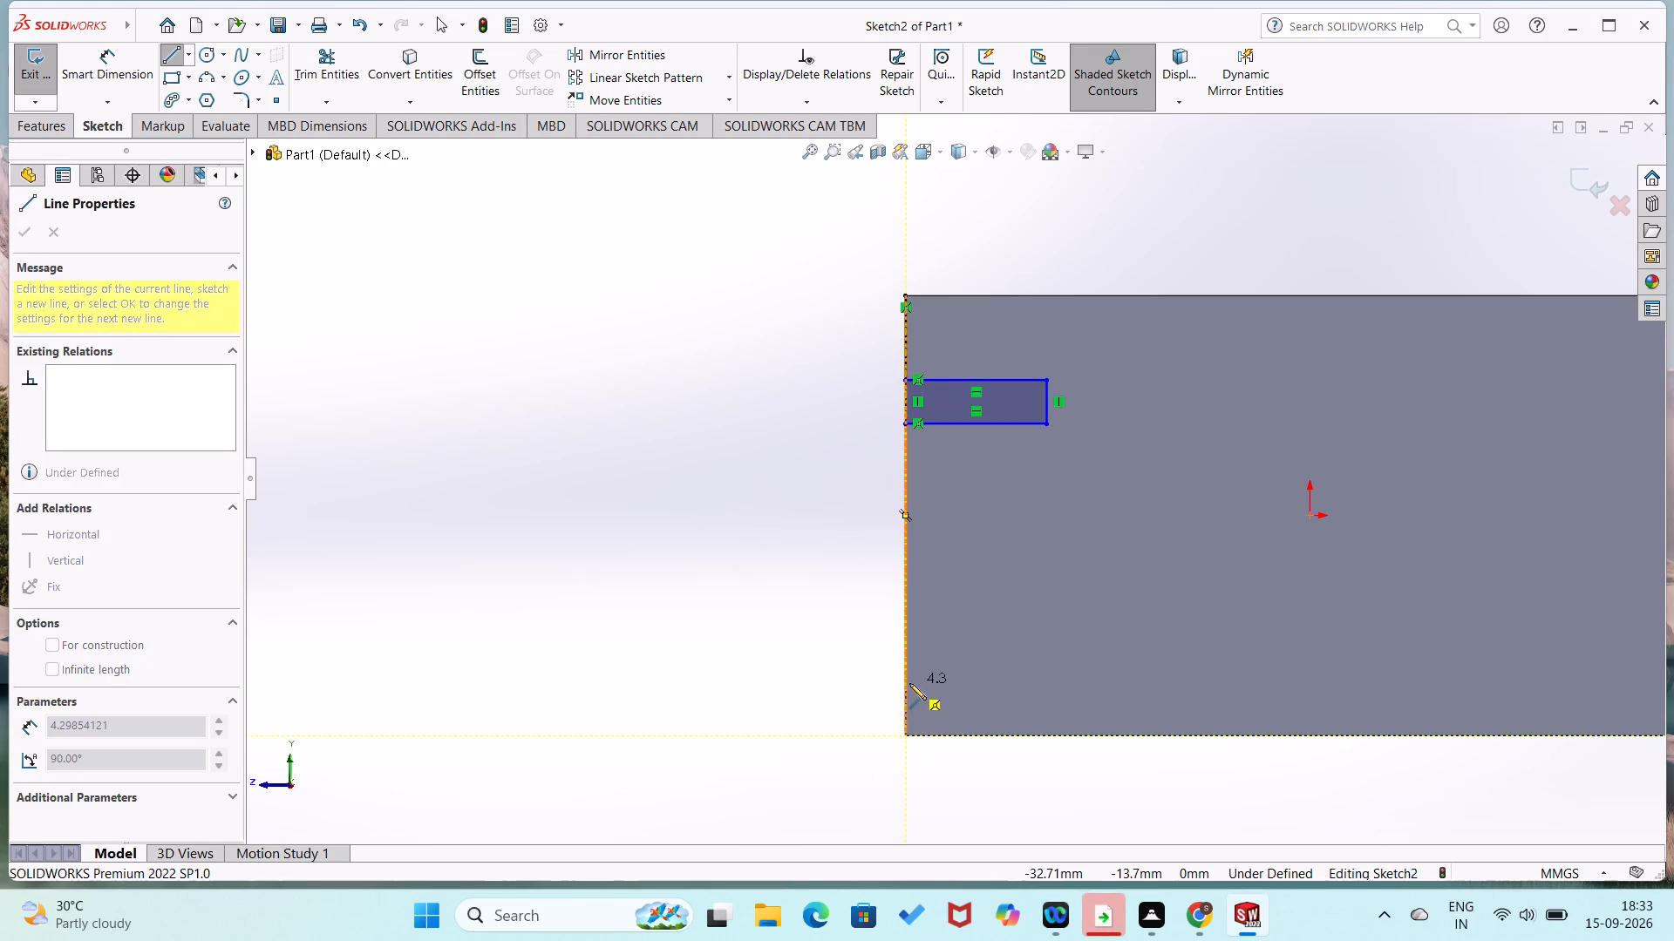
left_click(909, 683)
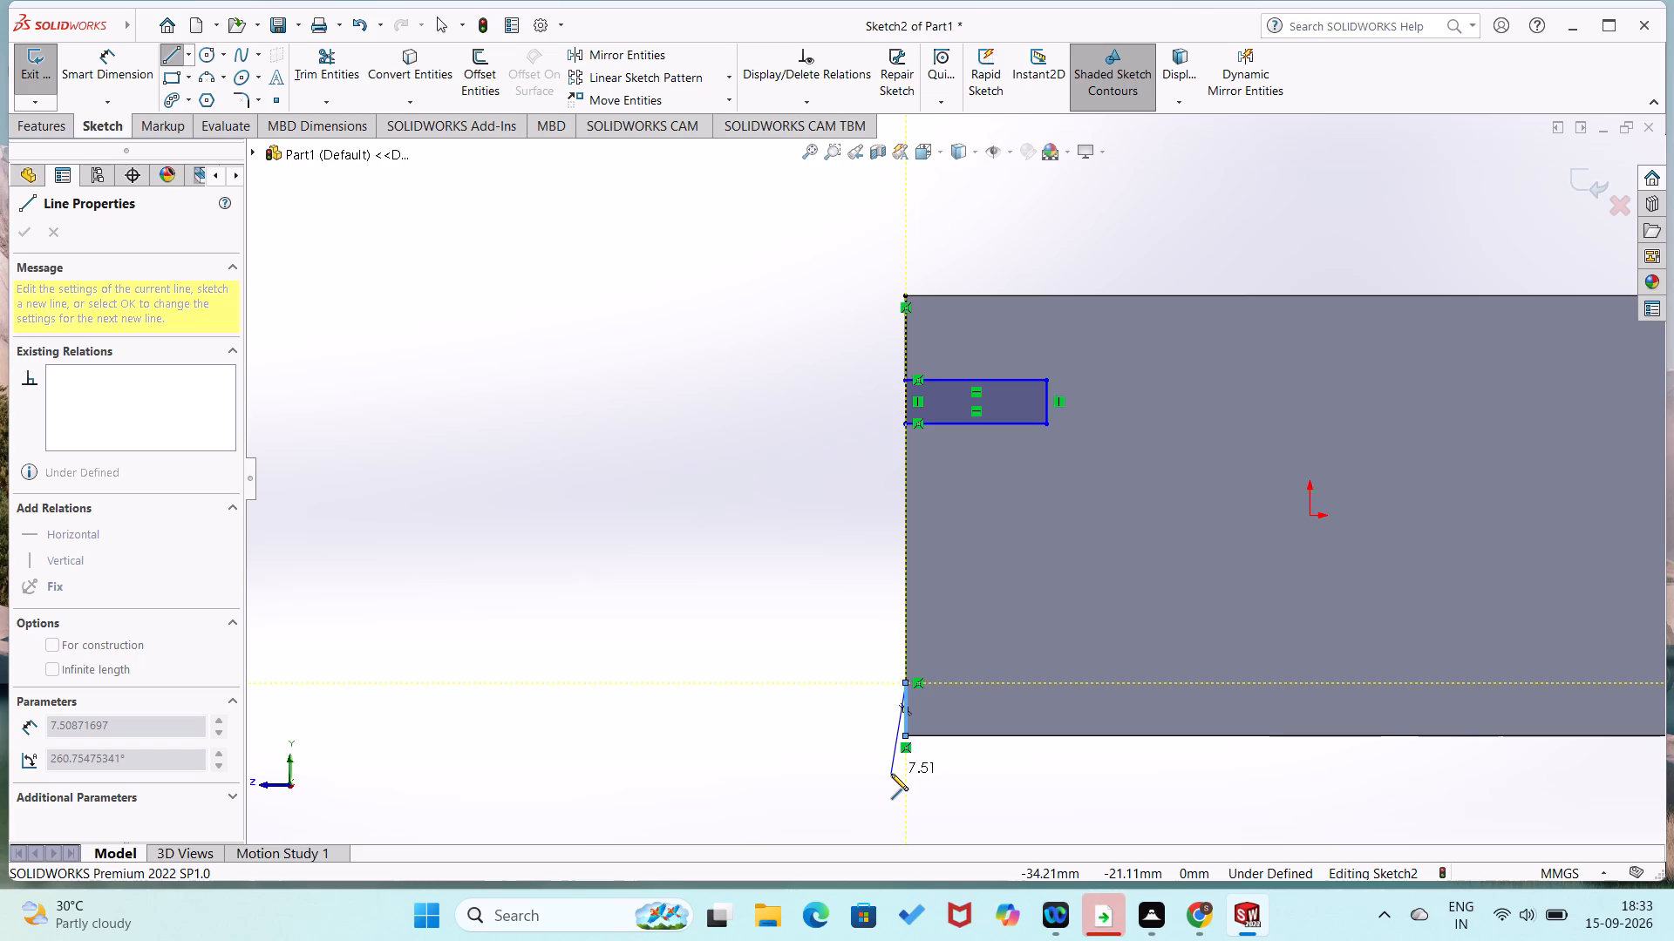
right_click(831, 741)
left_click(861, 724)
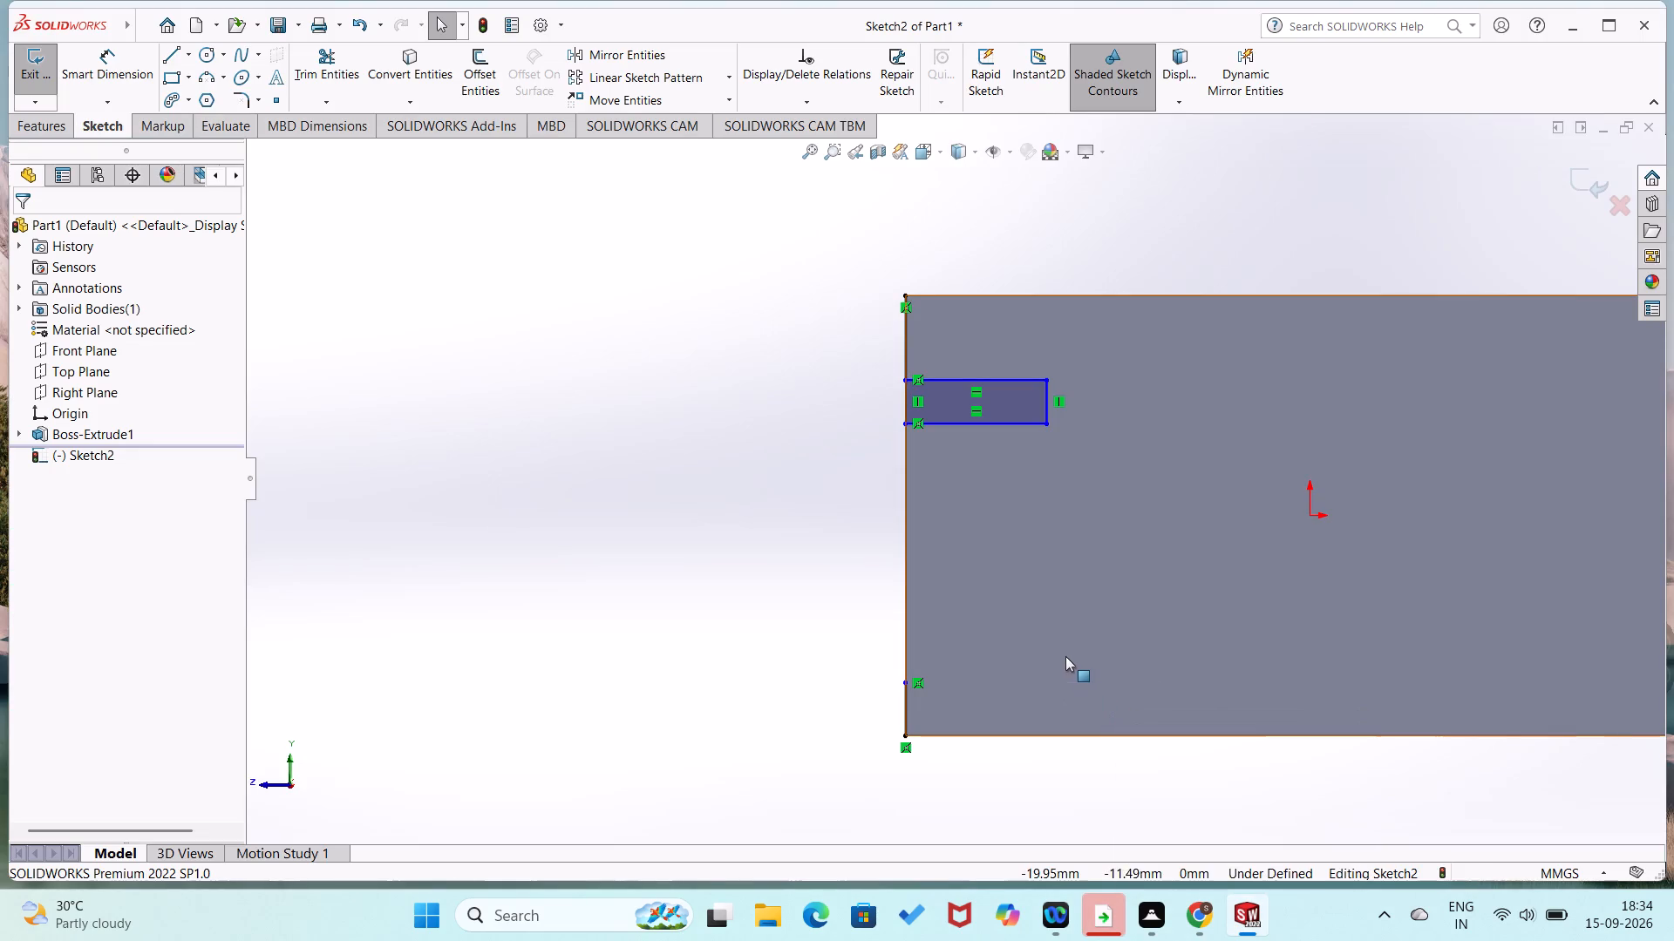
Delete the small rectangular outline and both corner lines along the left edge, clearing all lines from the sketch.
scroll(1015, 620, "down", 2)
scroll(1014, 617, "up", 1)
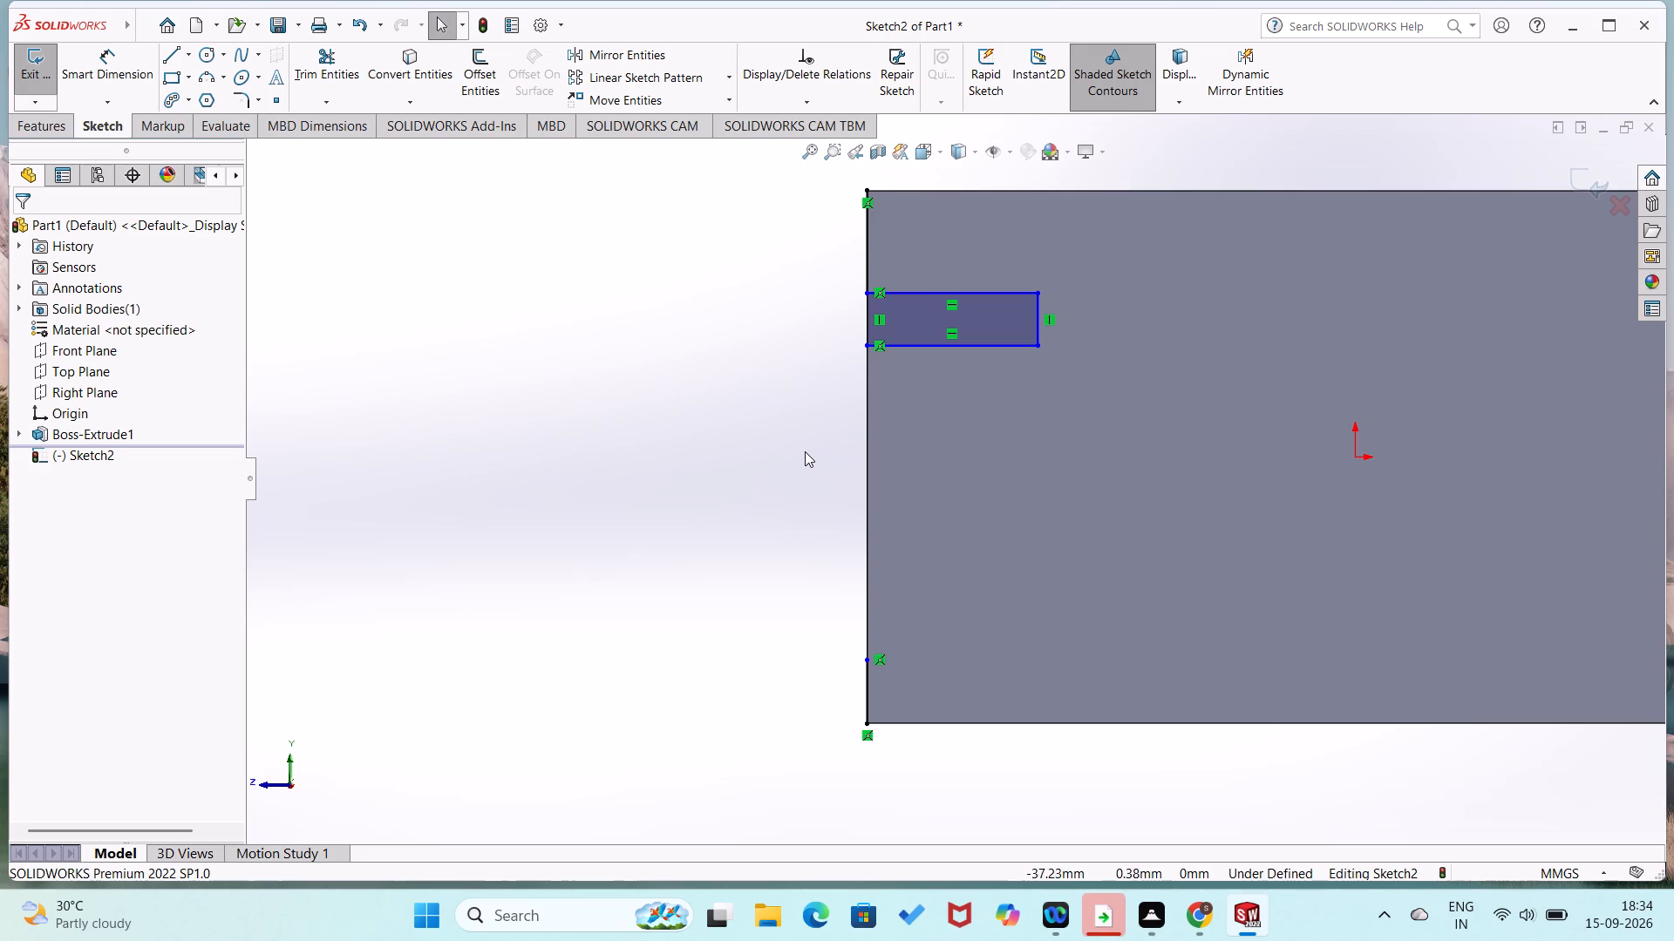
left_click(899, 347)
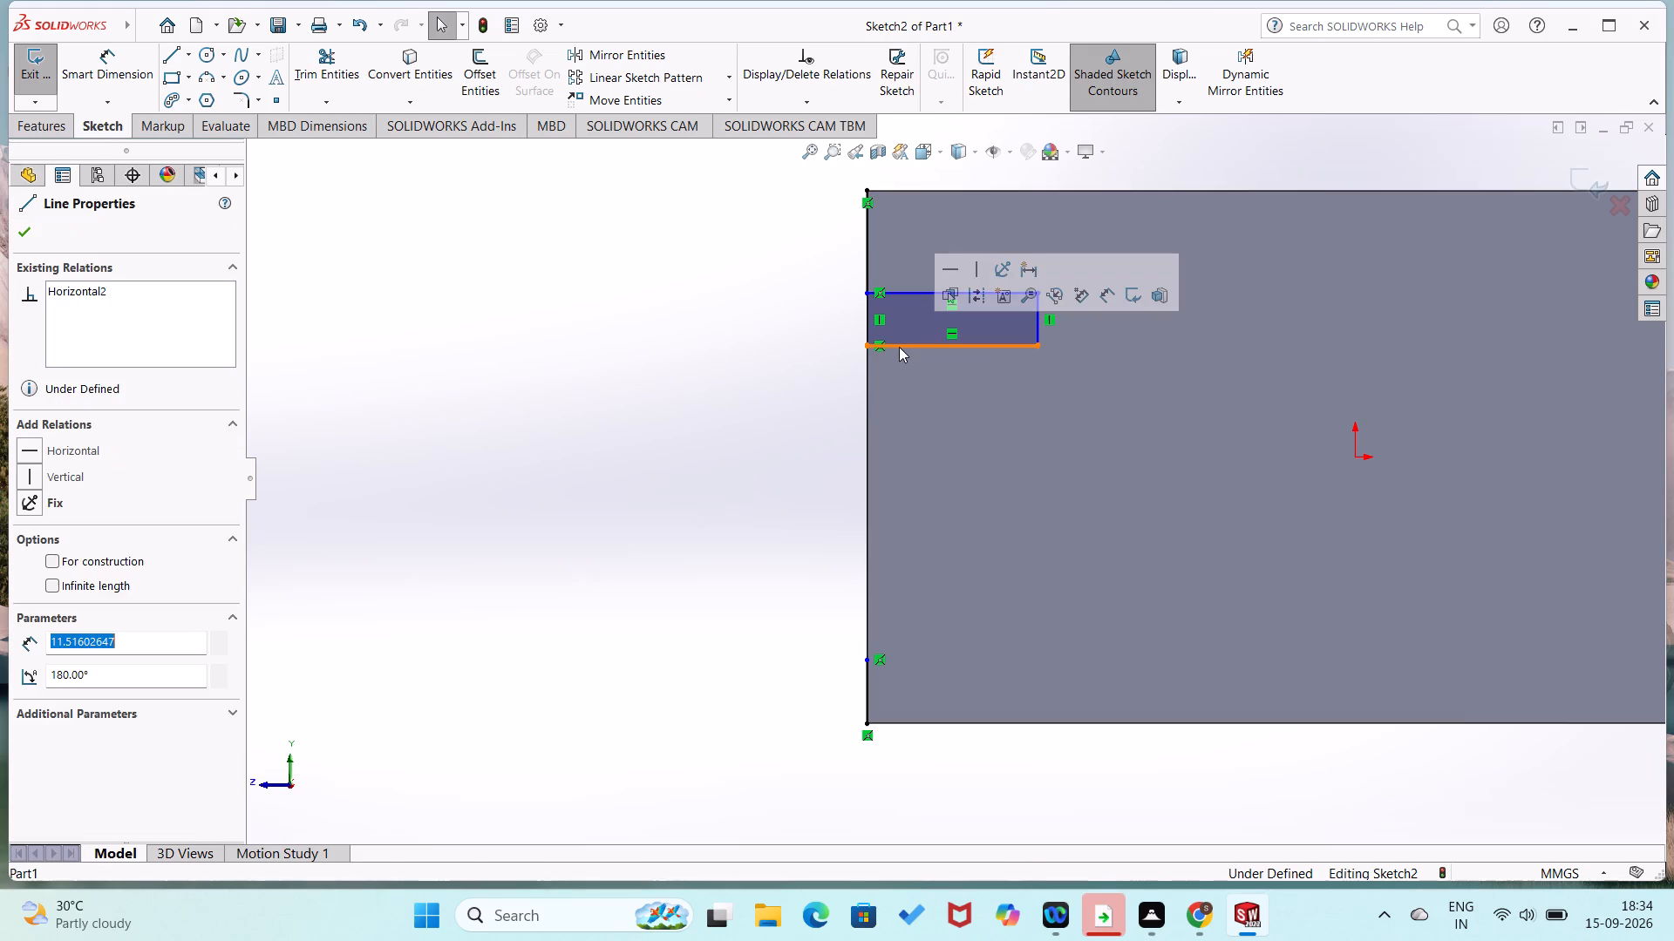
key("Delete")
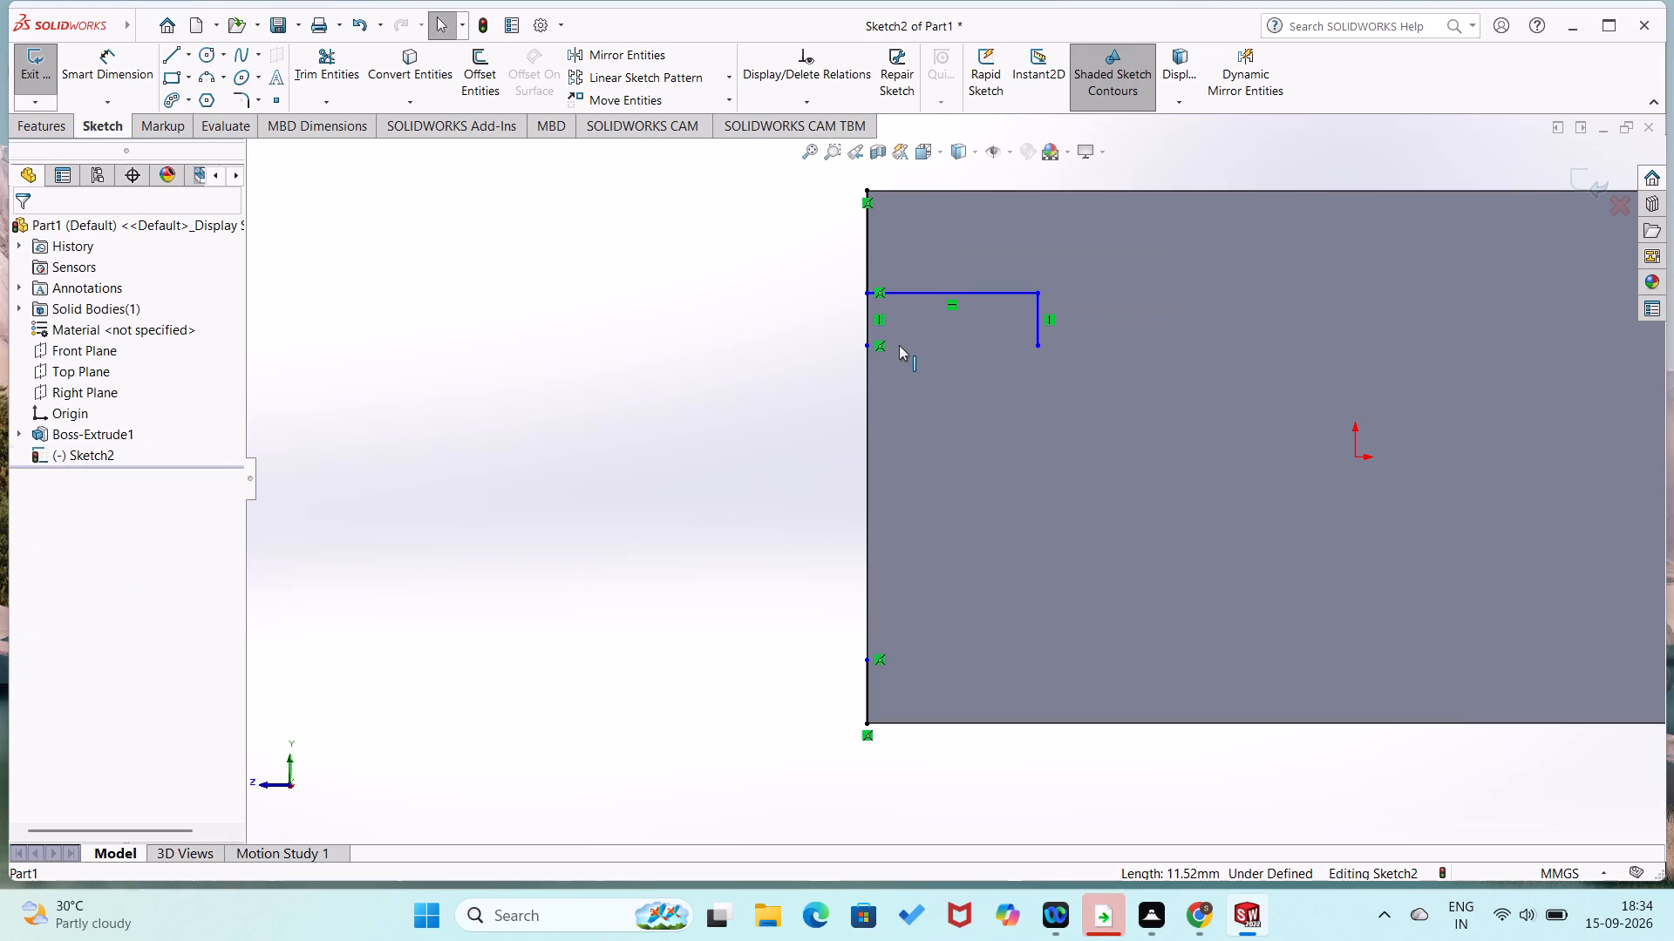
left_click(936, 291)
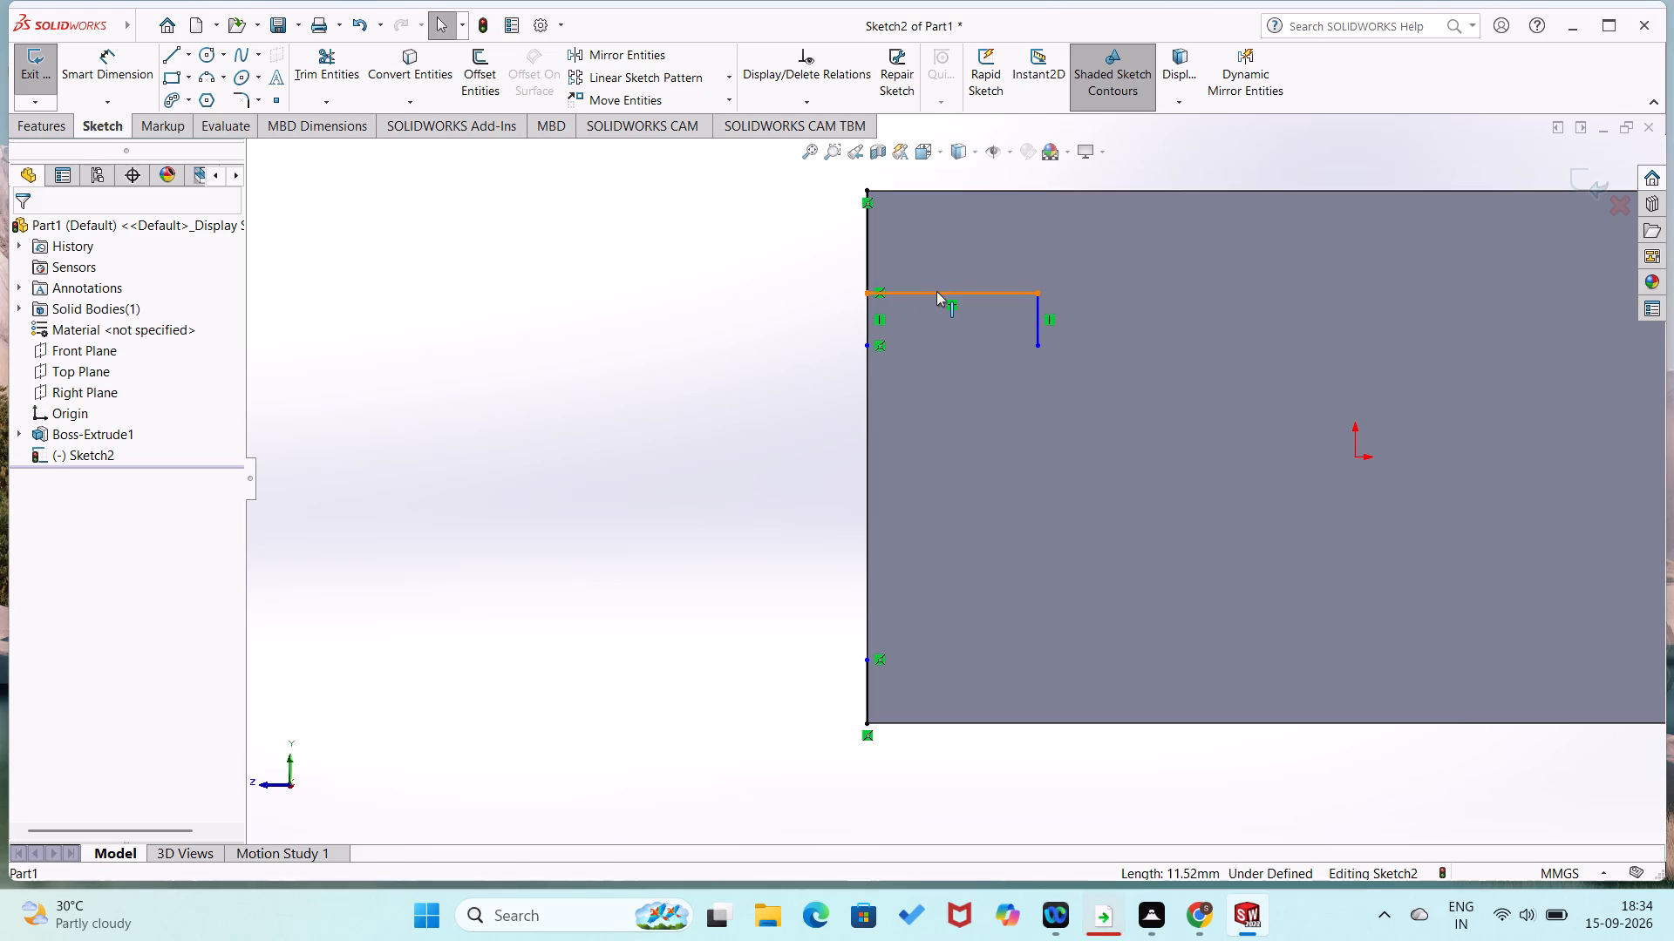
key("Delete")
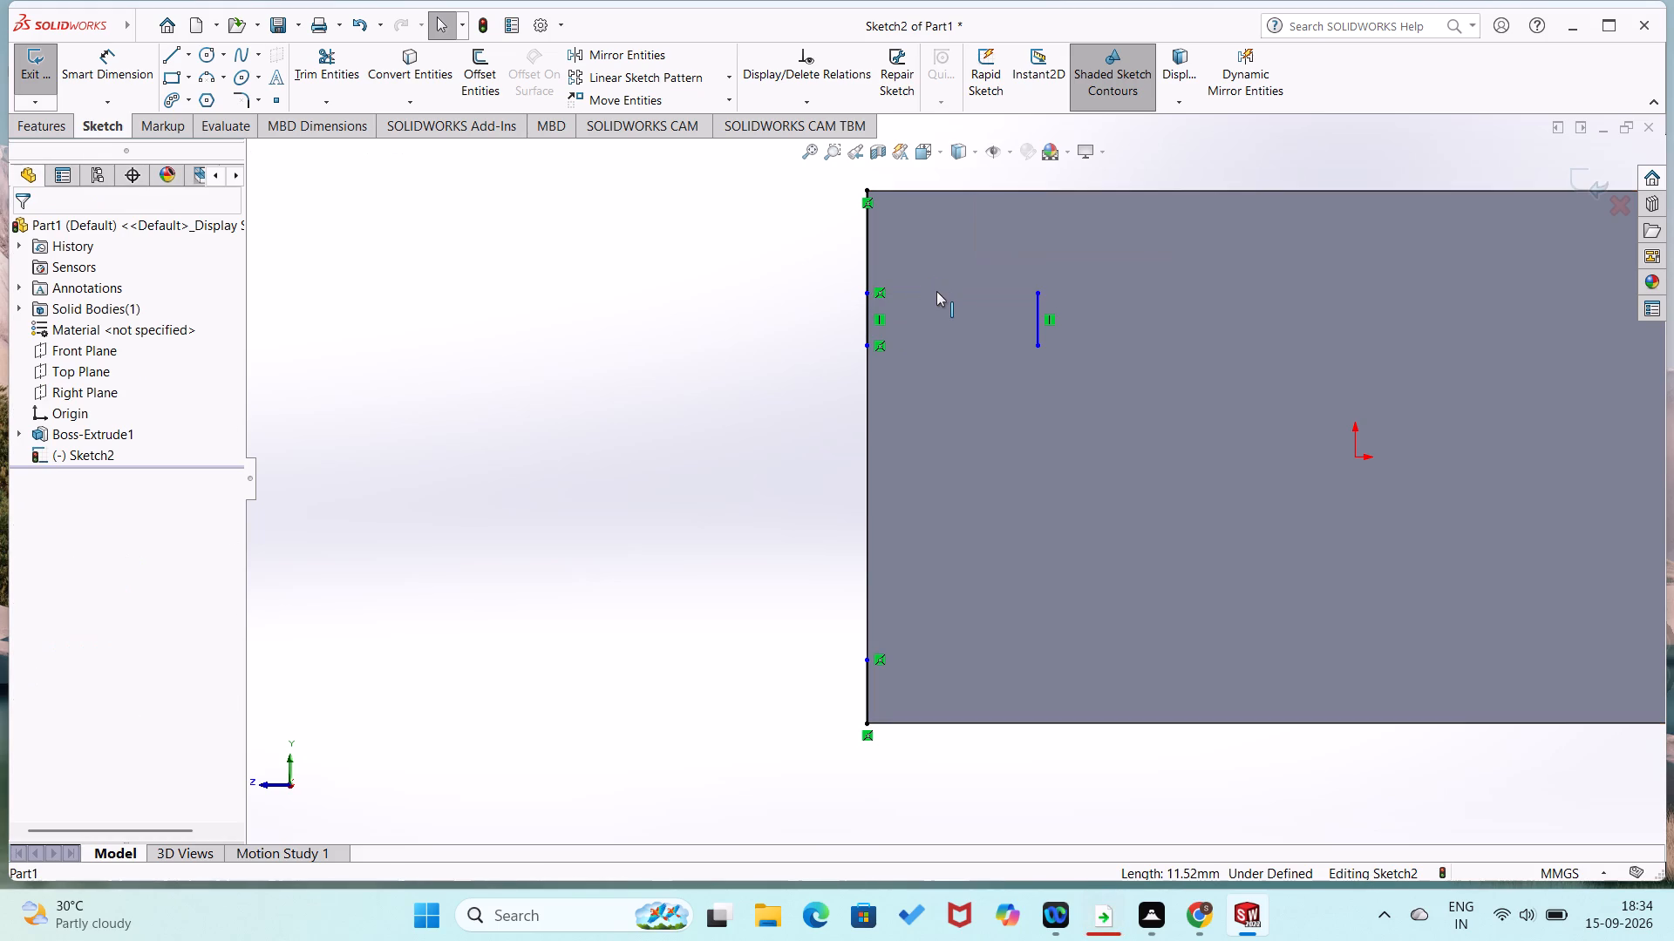
left_click(868, 333)
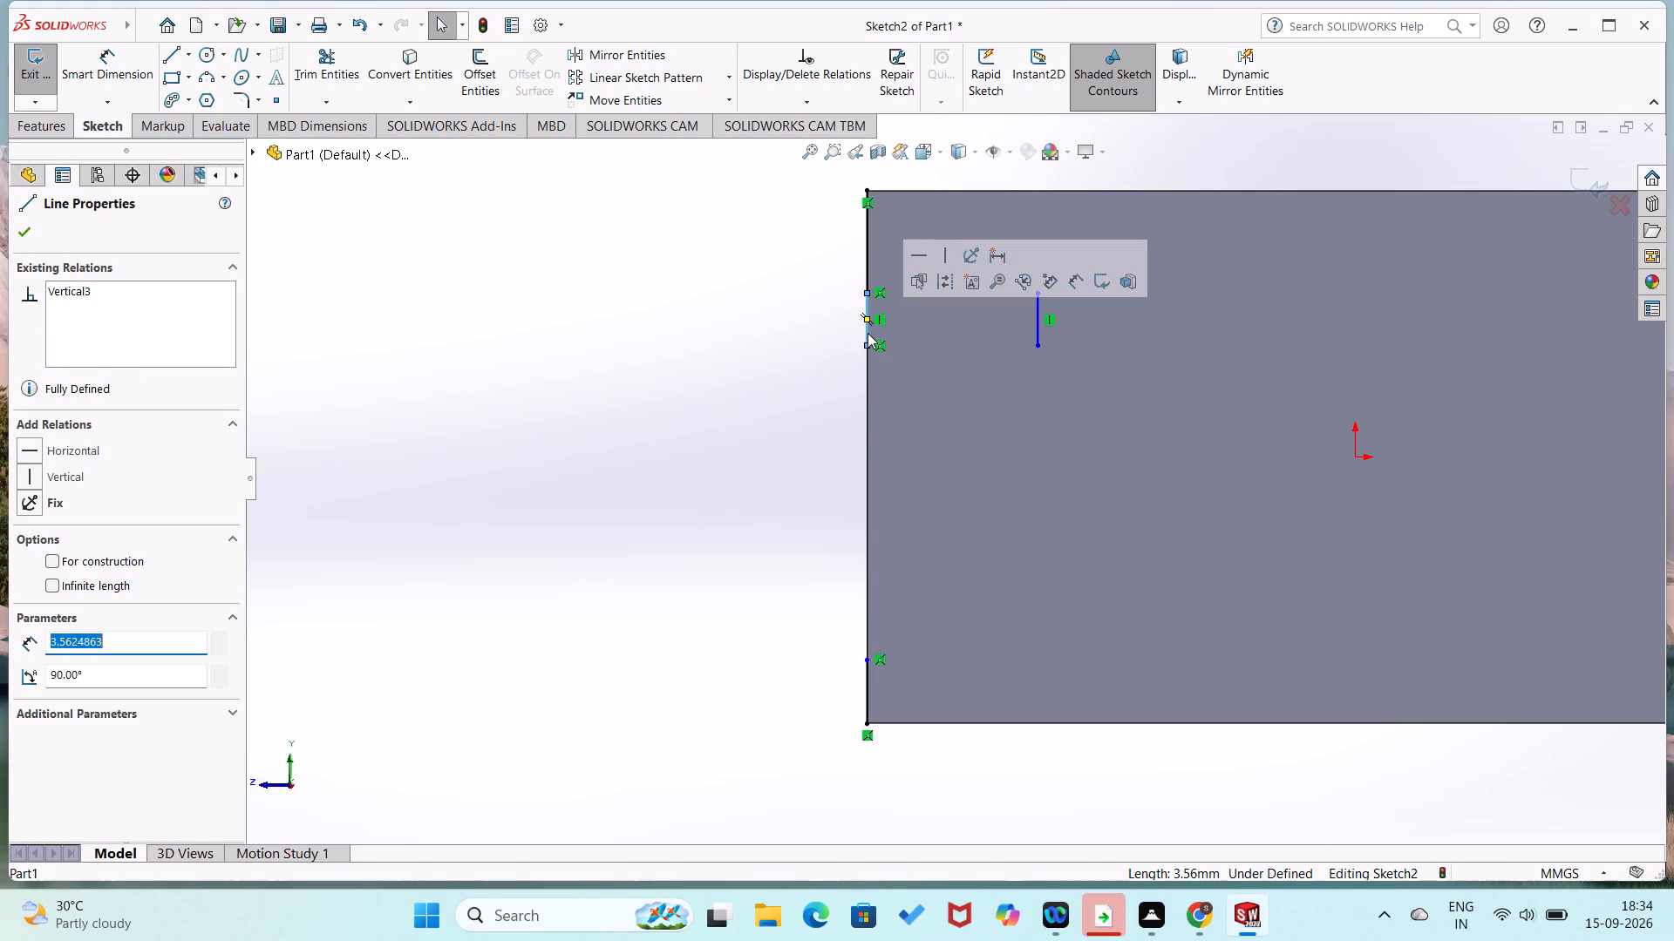
key("Delete")
left_click(868, 274)
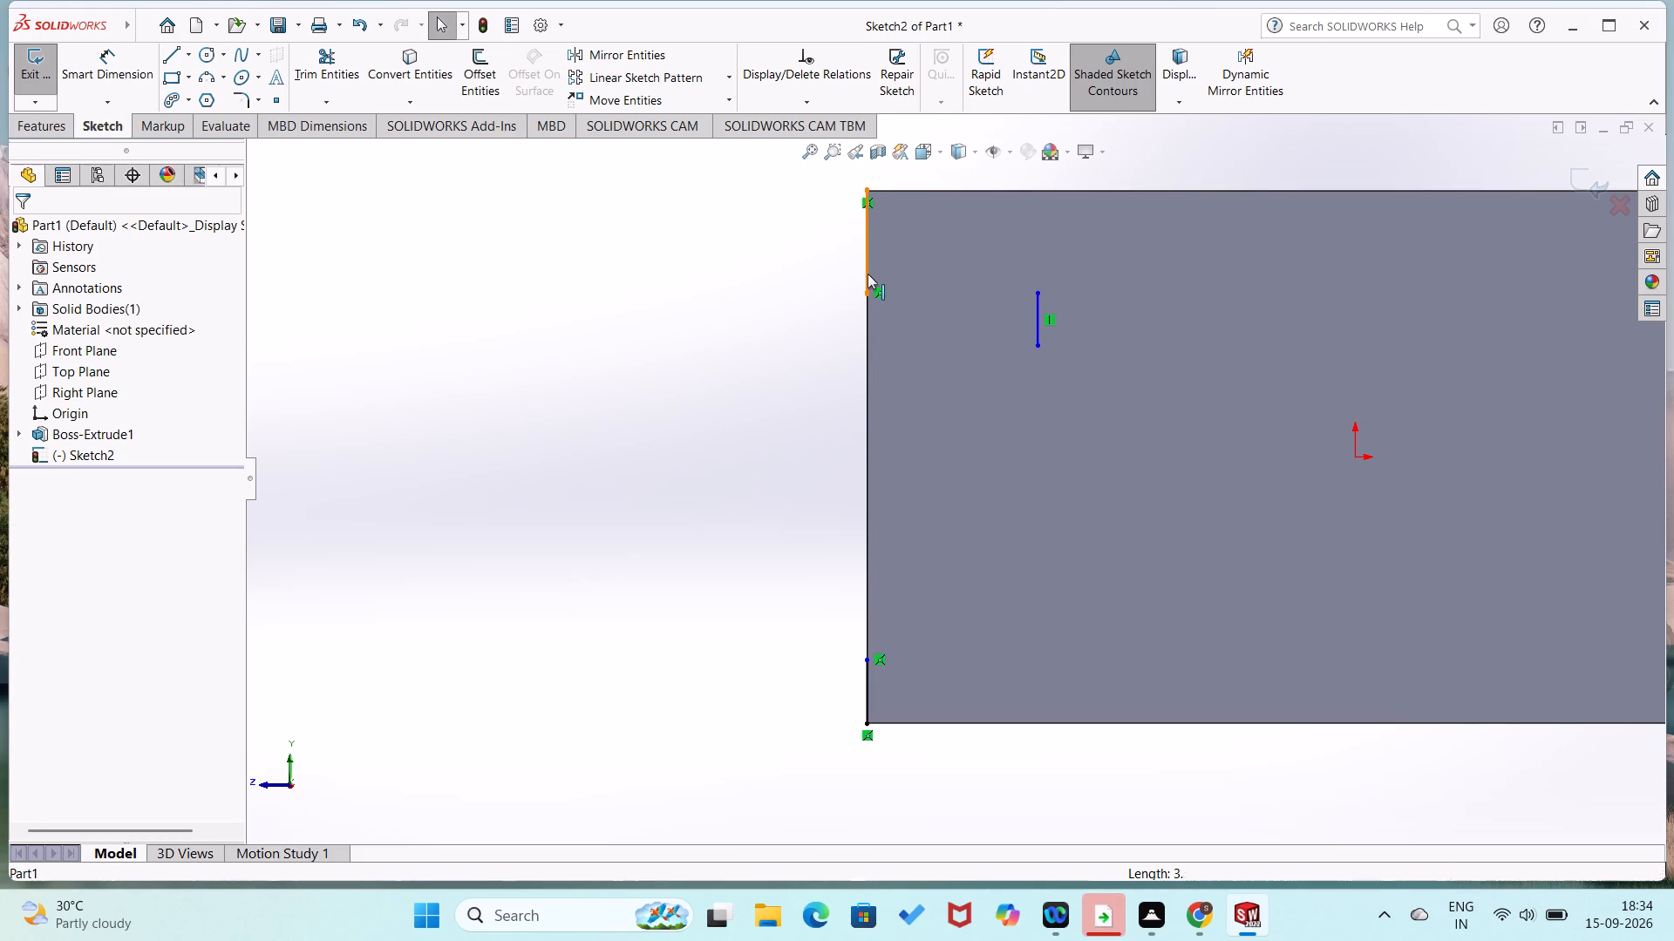
key("Delete")
left_click(1038, 306)
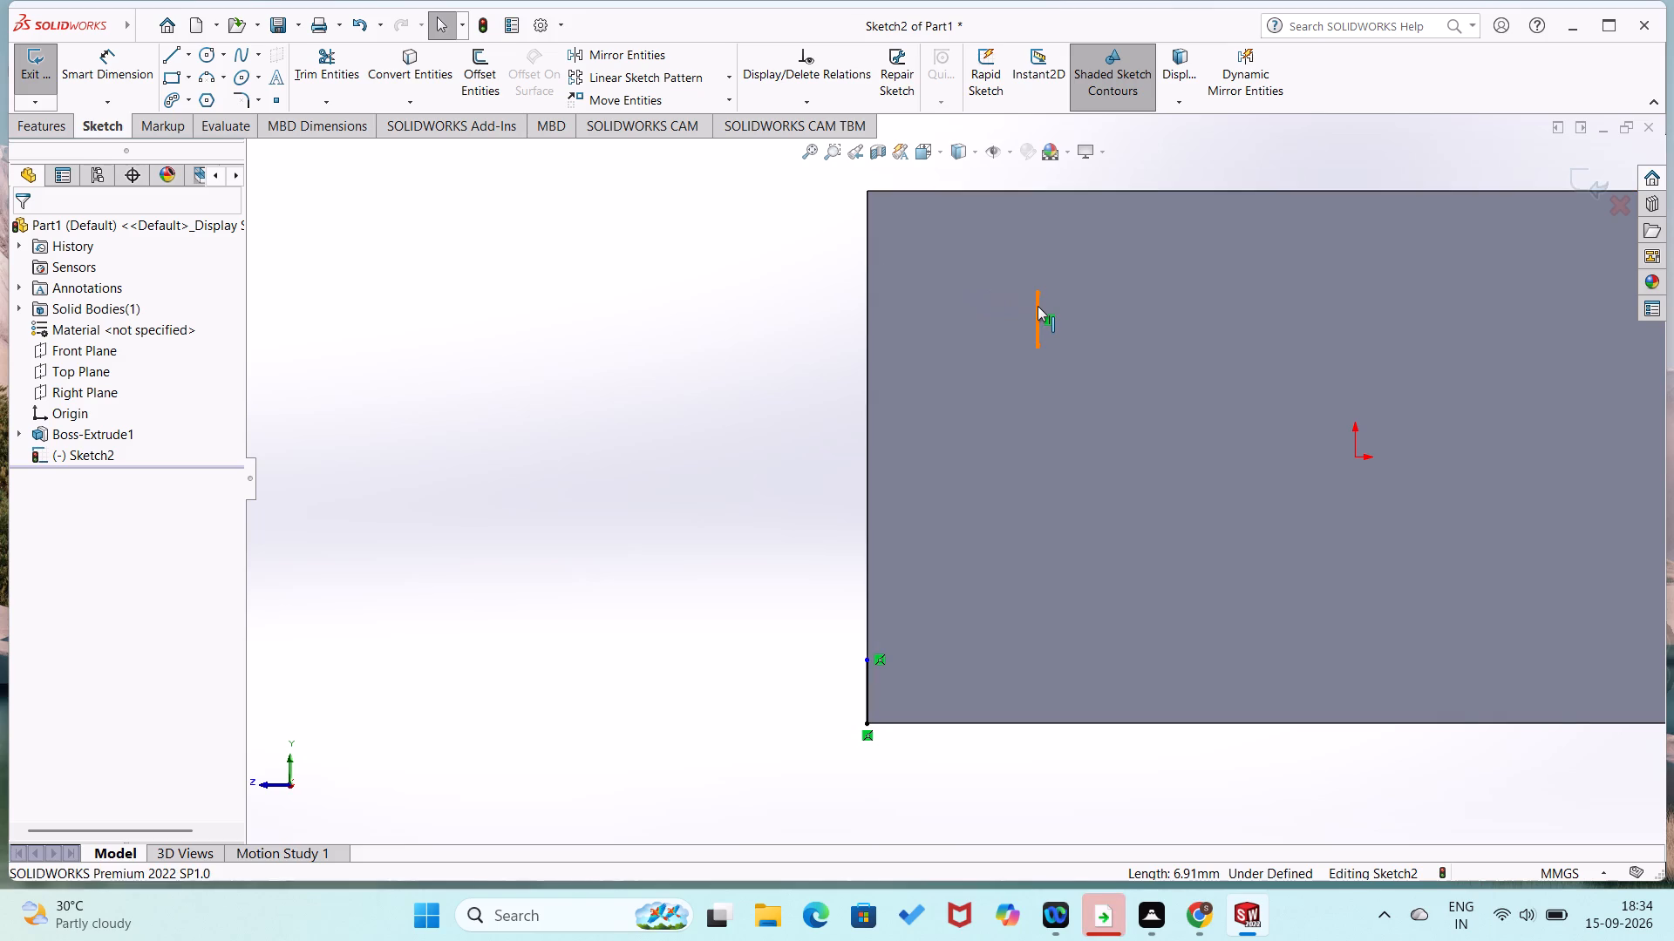
key("Delete")
key("Delete")
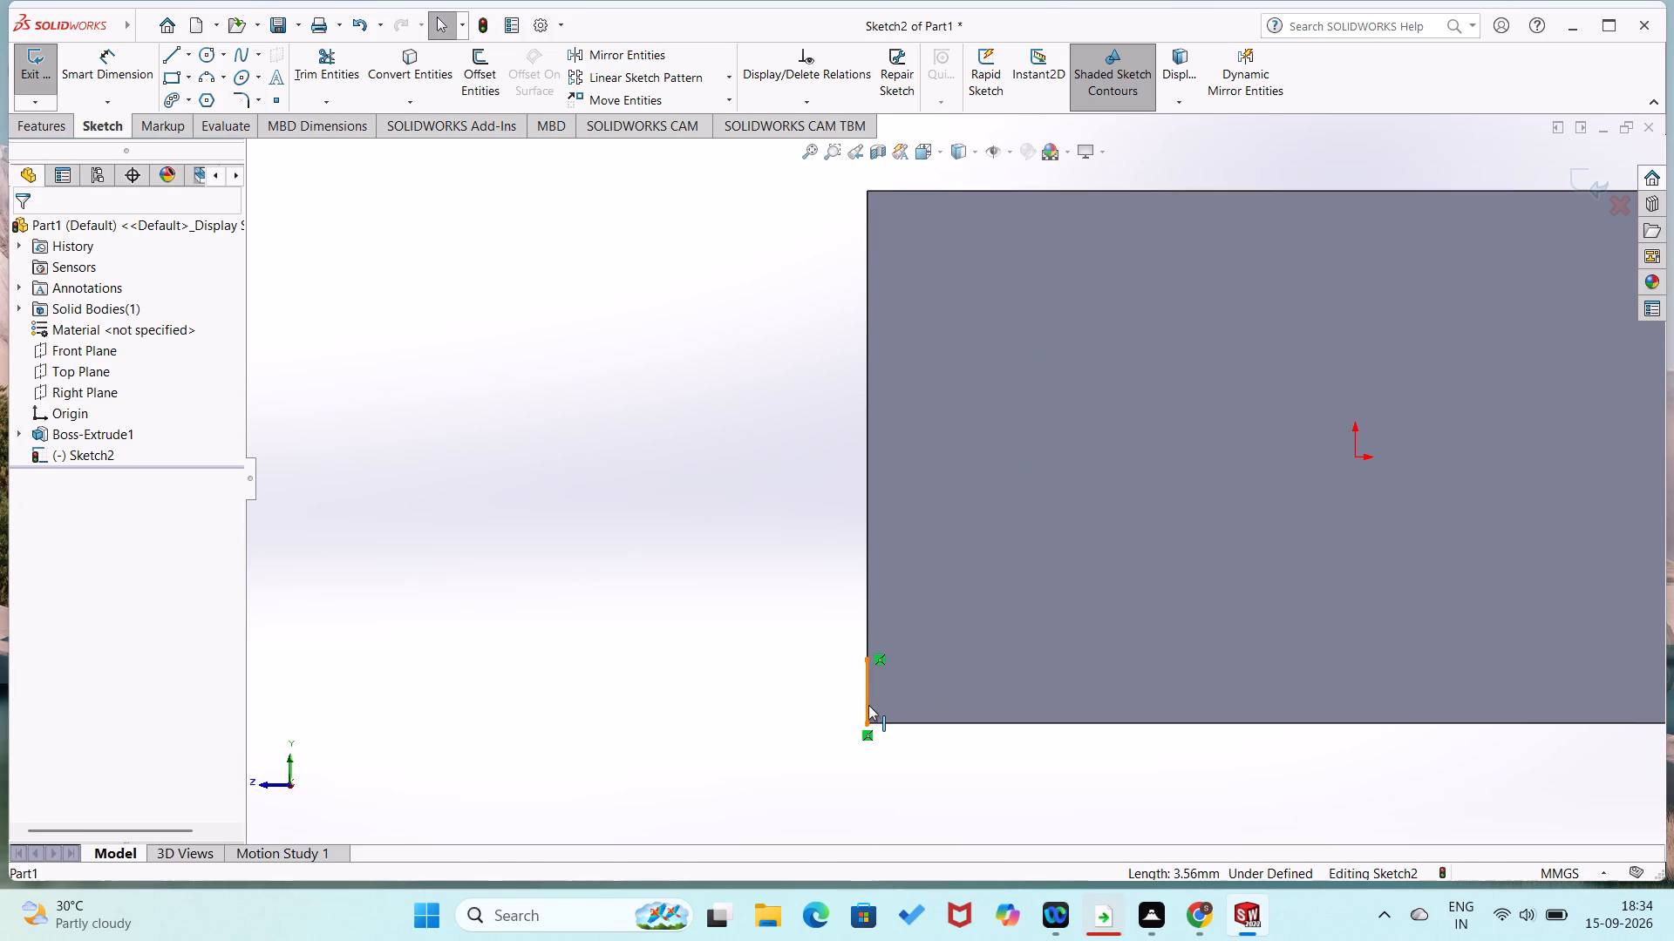
left_click(863, 707)
key("Delete")
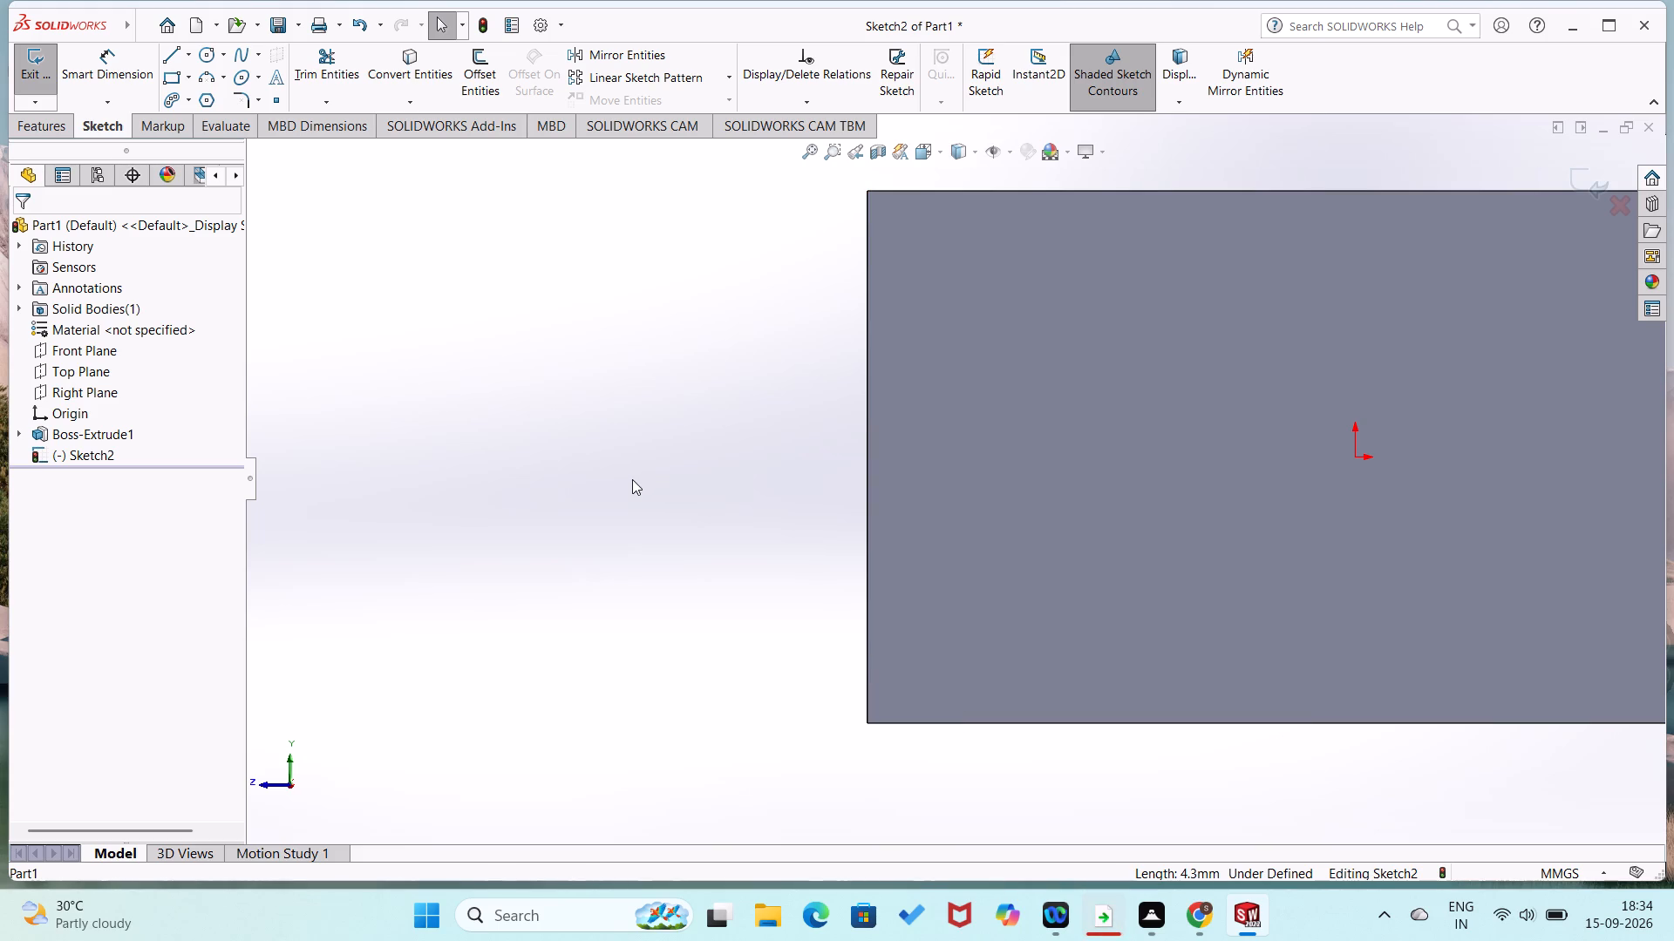
Draw a closed rectangular outline about 14.5 mm wide and 28.3 mm high against the face's left edge, starting about 4.3 mm below the upper corner.
left_click(175, 51)
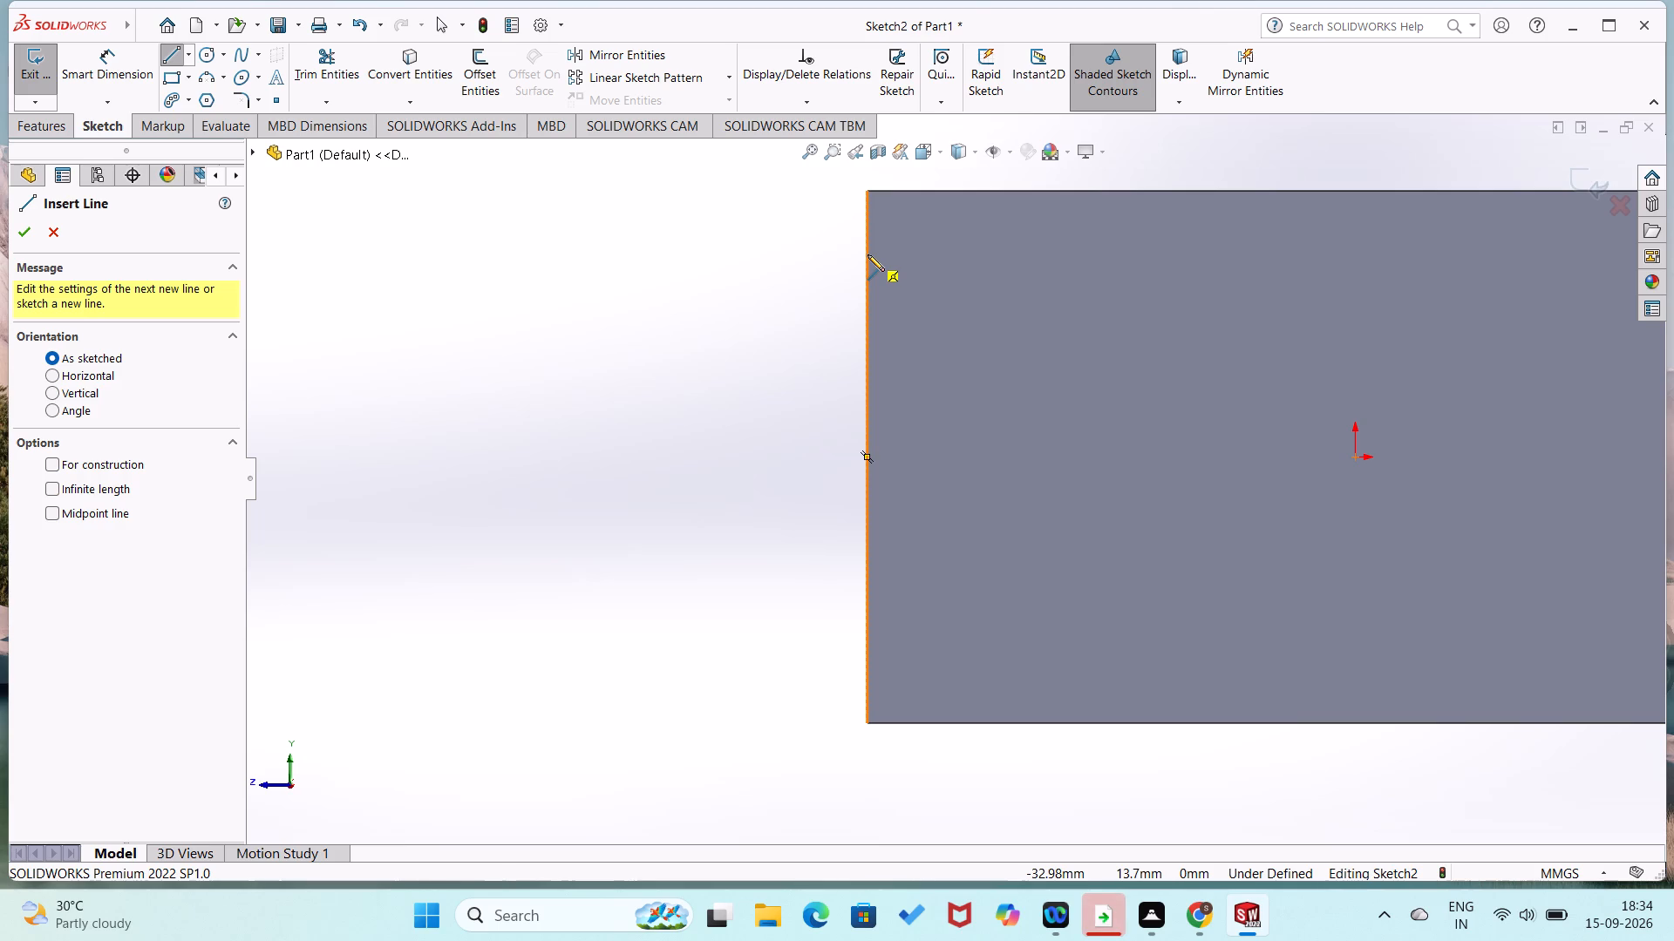
left_click(868, 254)
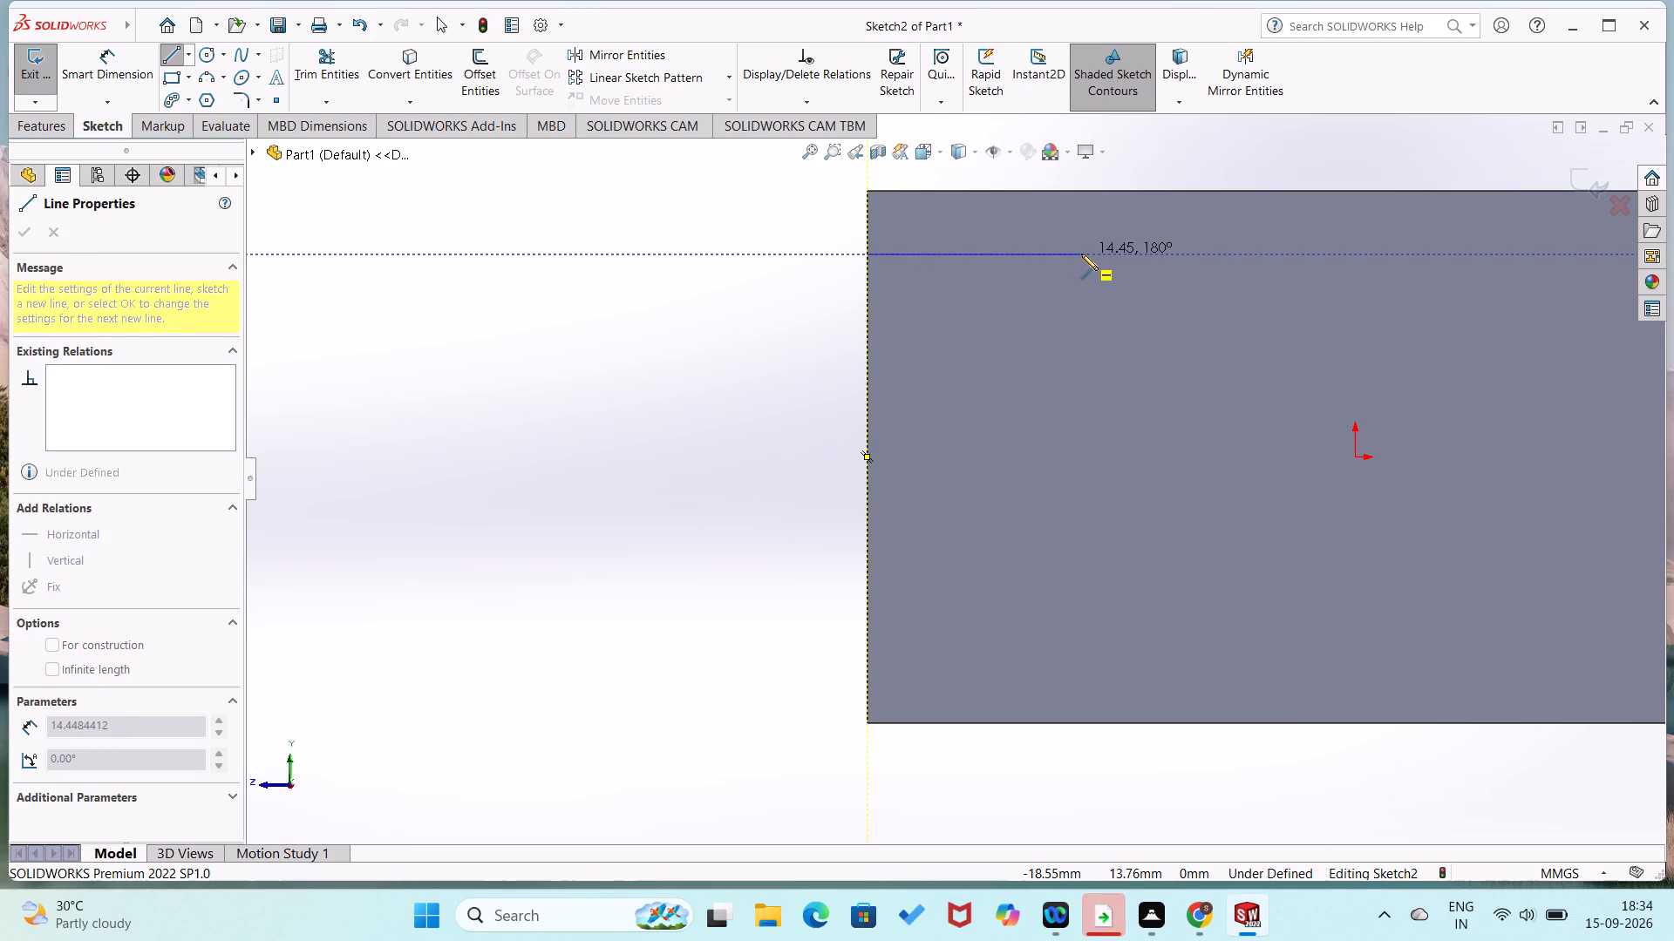
left_click(1082, 254)
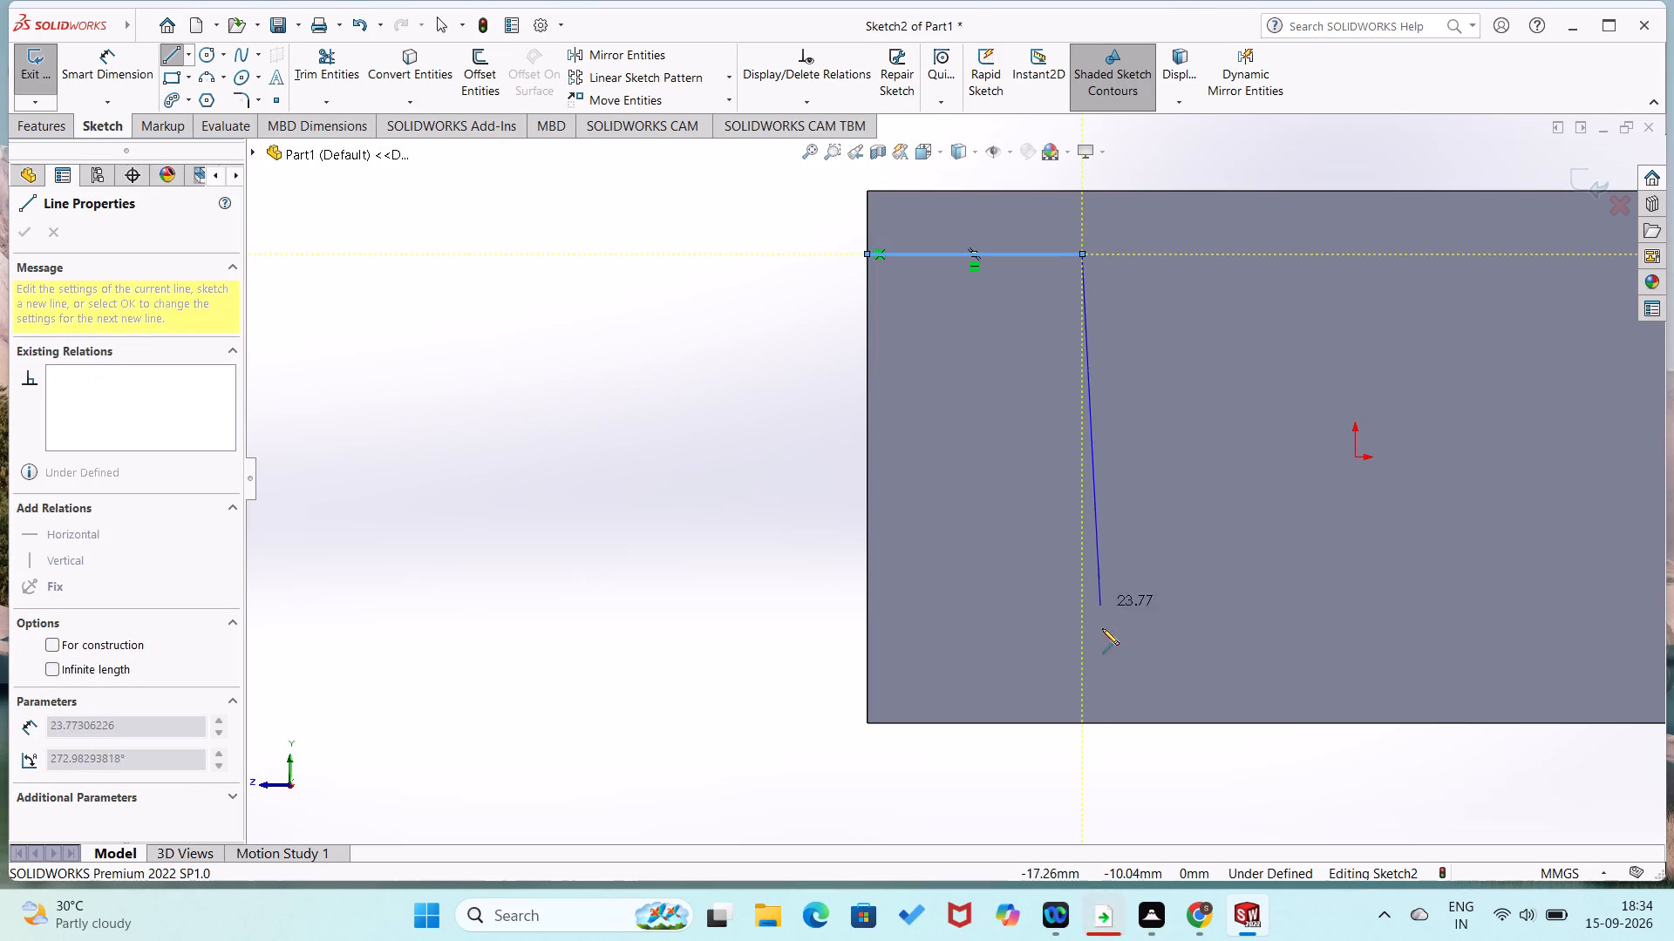
left_click(1079, 674)
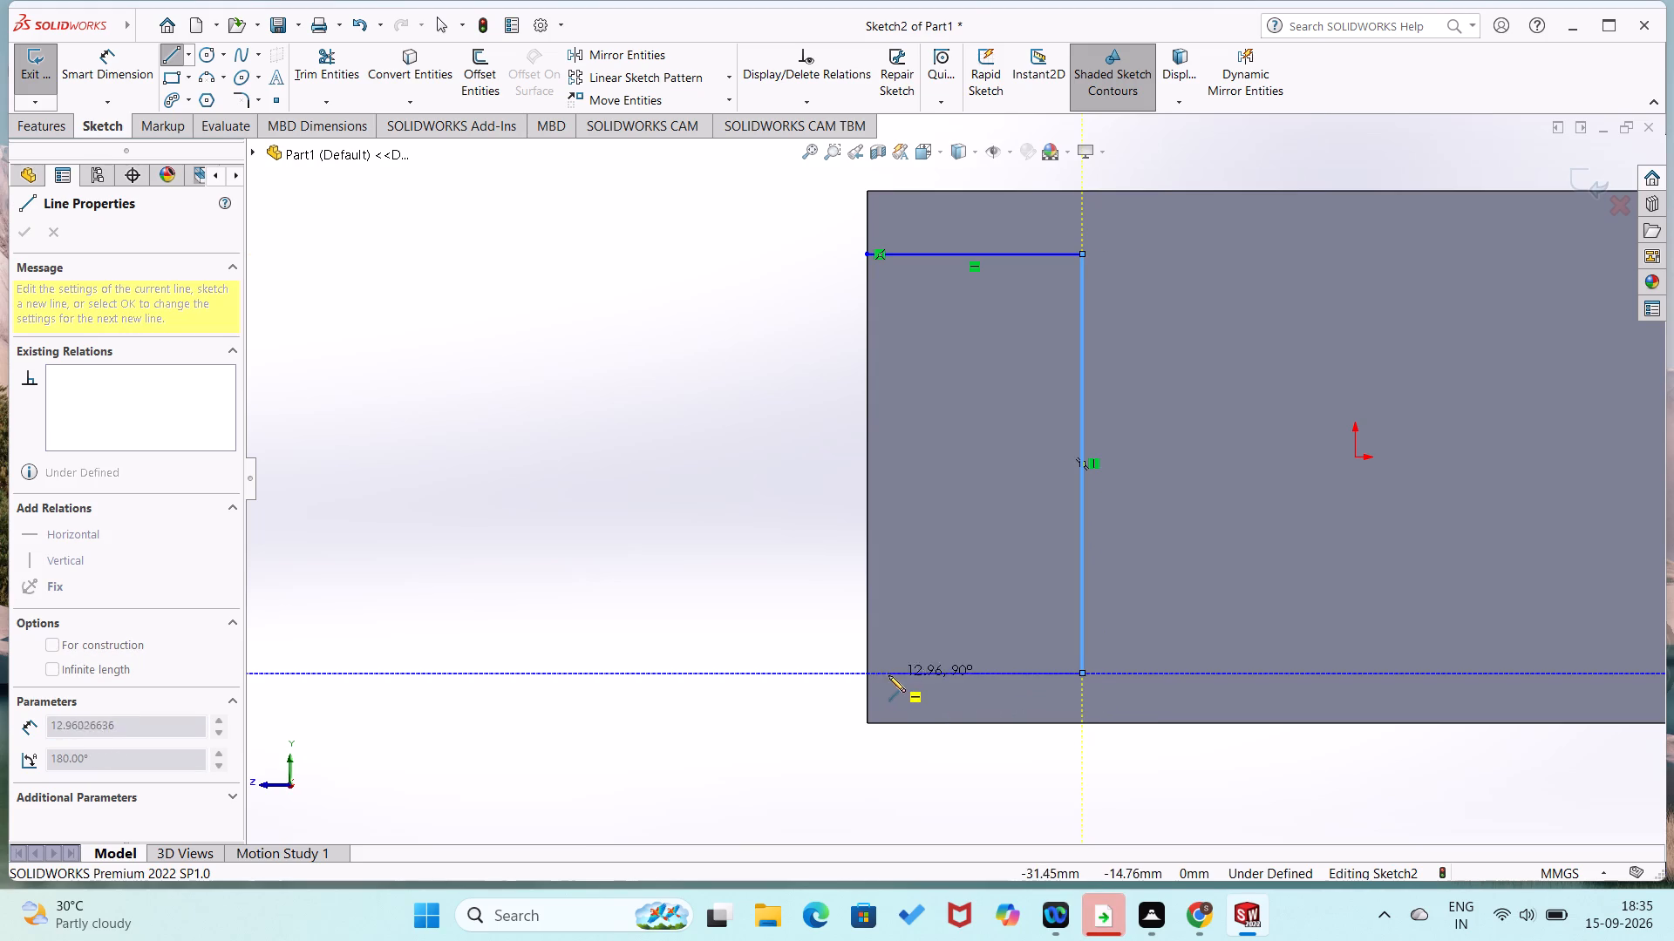
left_click(863, 672)
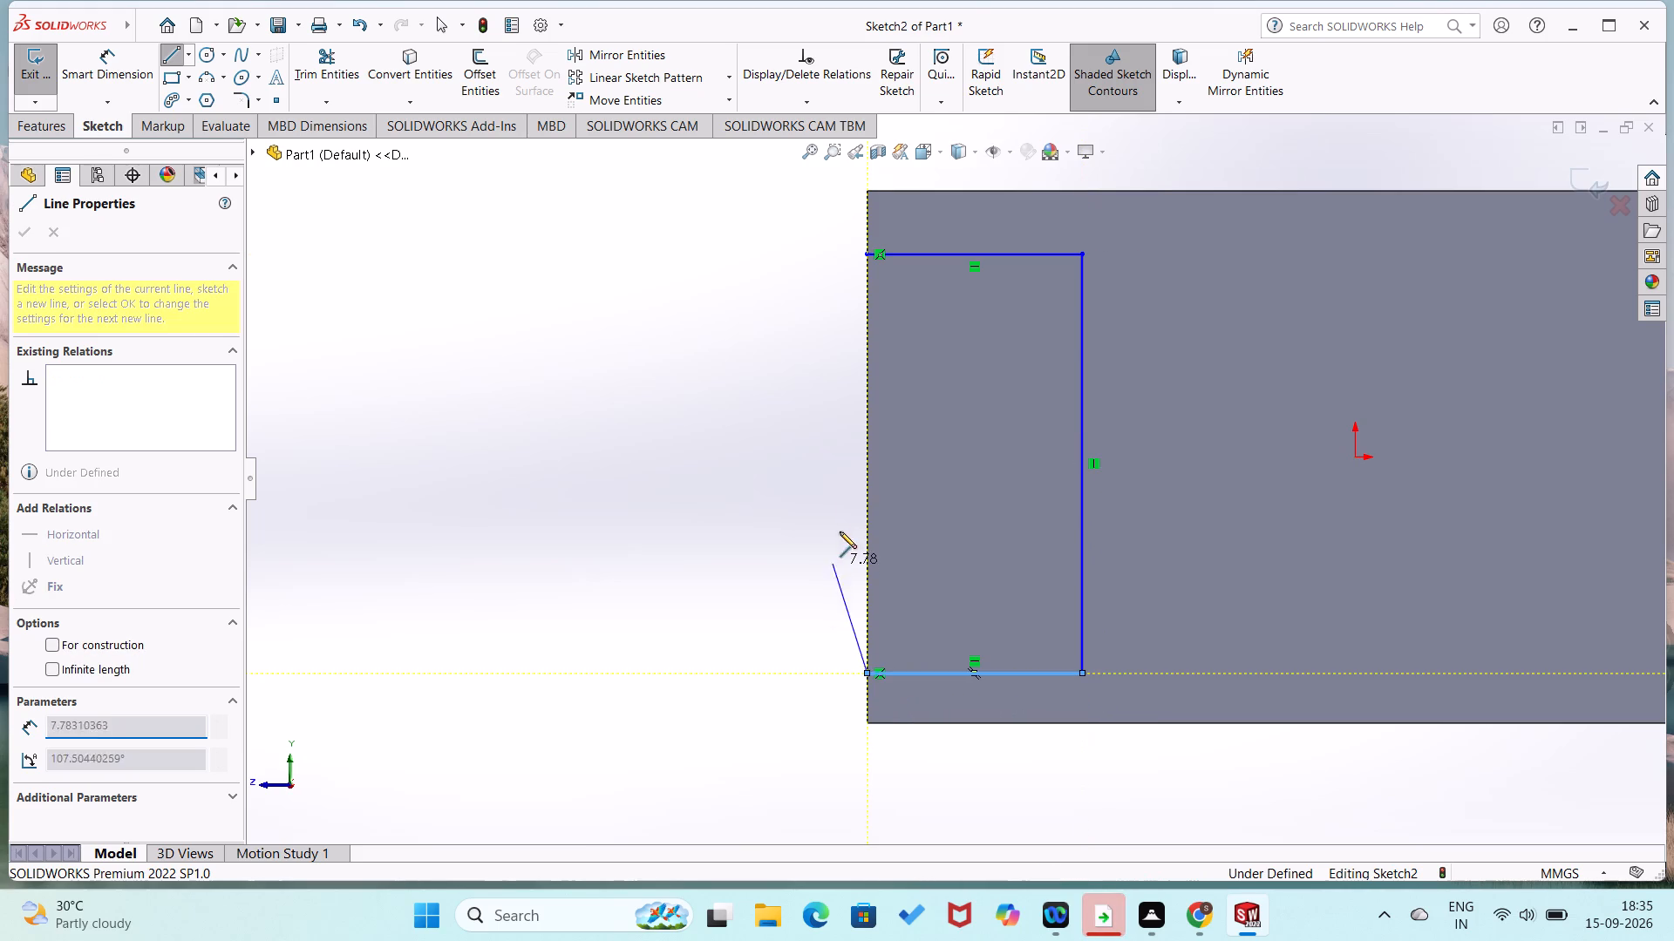
left_click(870, 258)
right_click(787, 386)
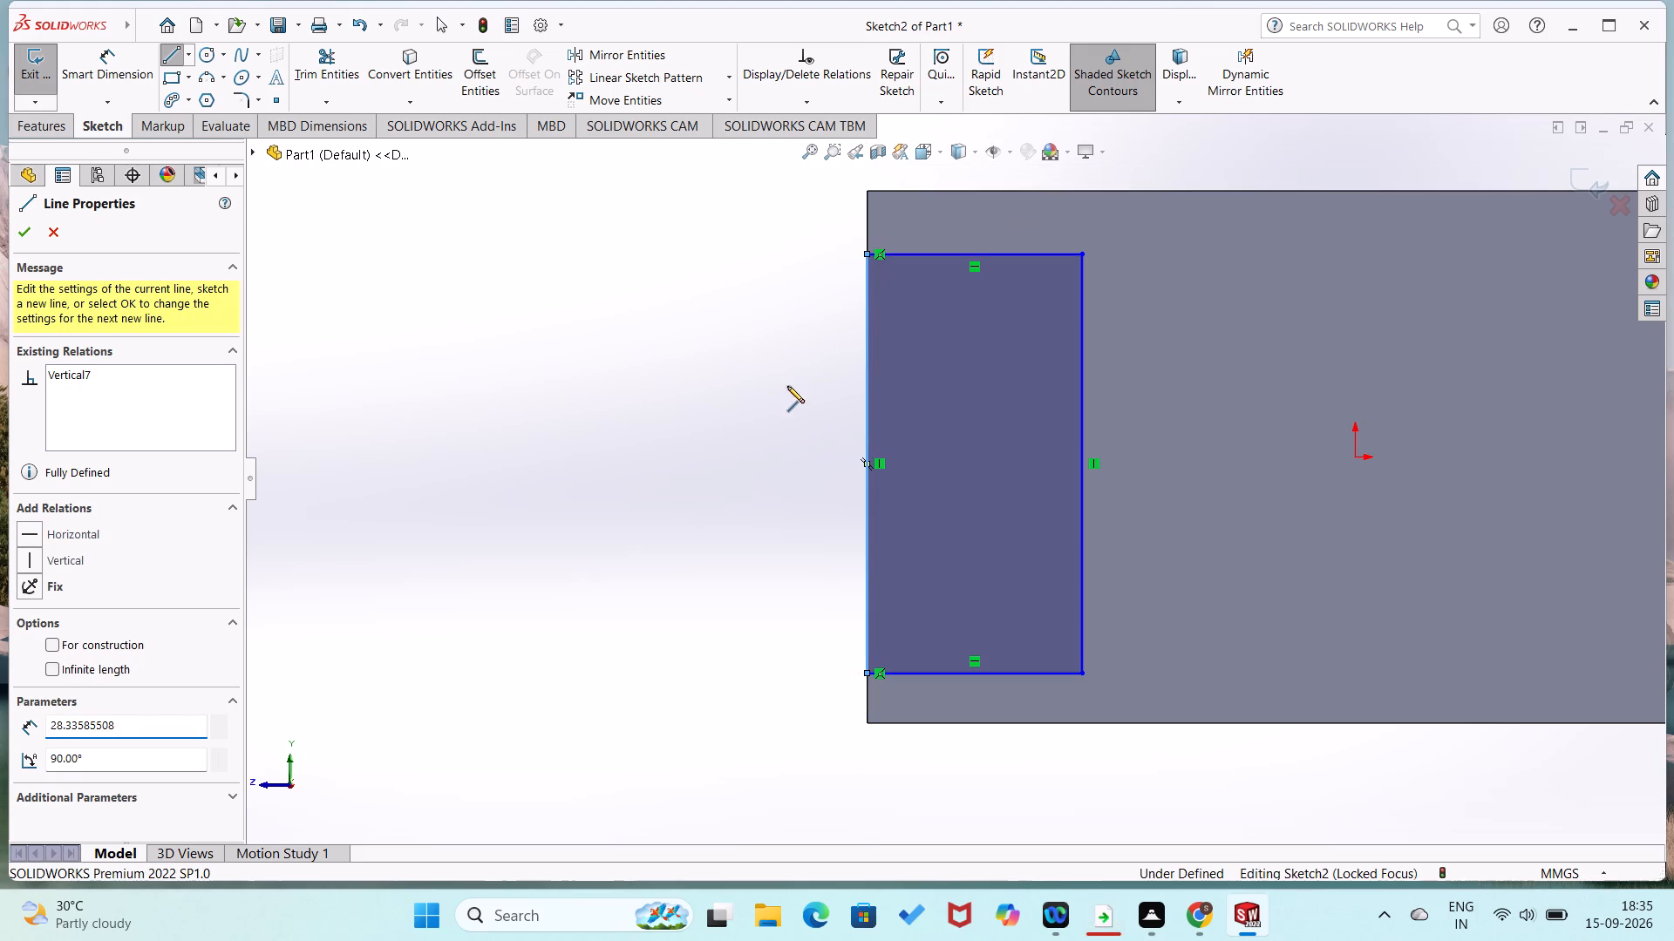
left_click(804, 400)
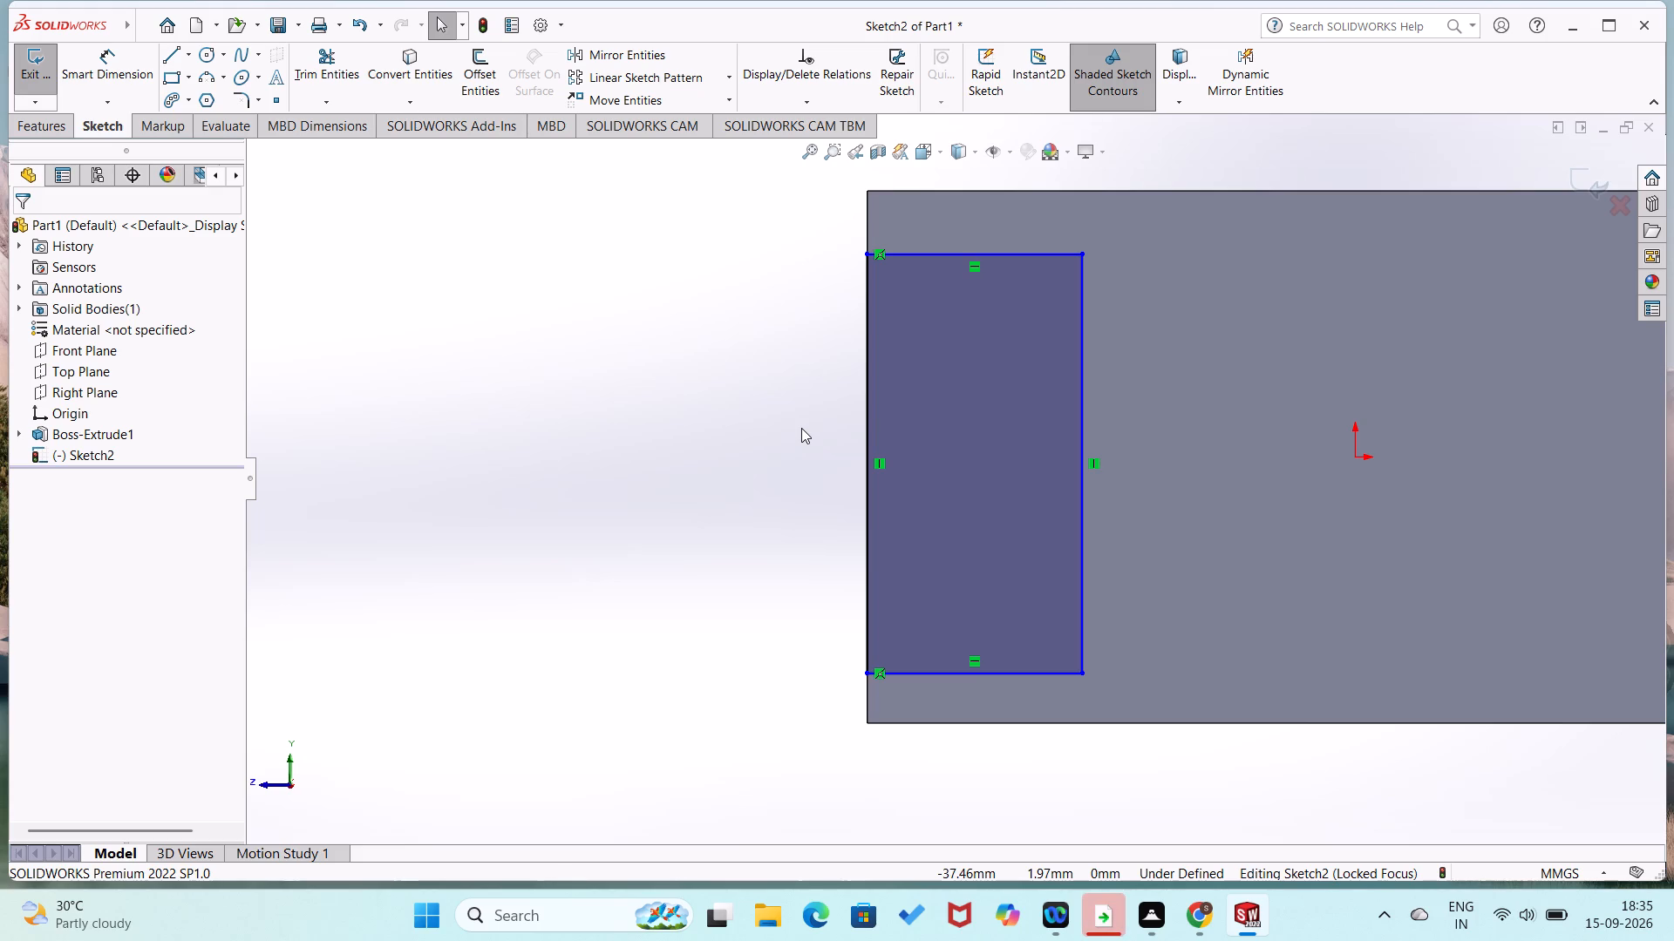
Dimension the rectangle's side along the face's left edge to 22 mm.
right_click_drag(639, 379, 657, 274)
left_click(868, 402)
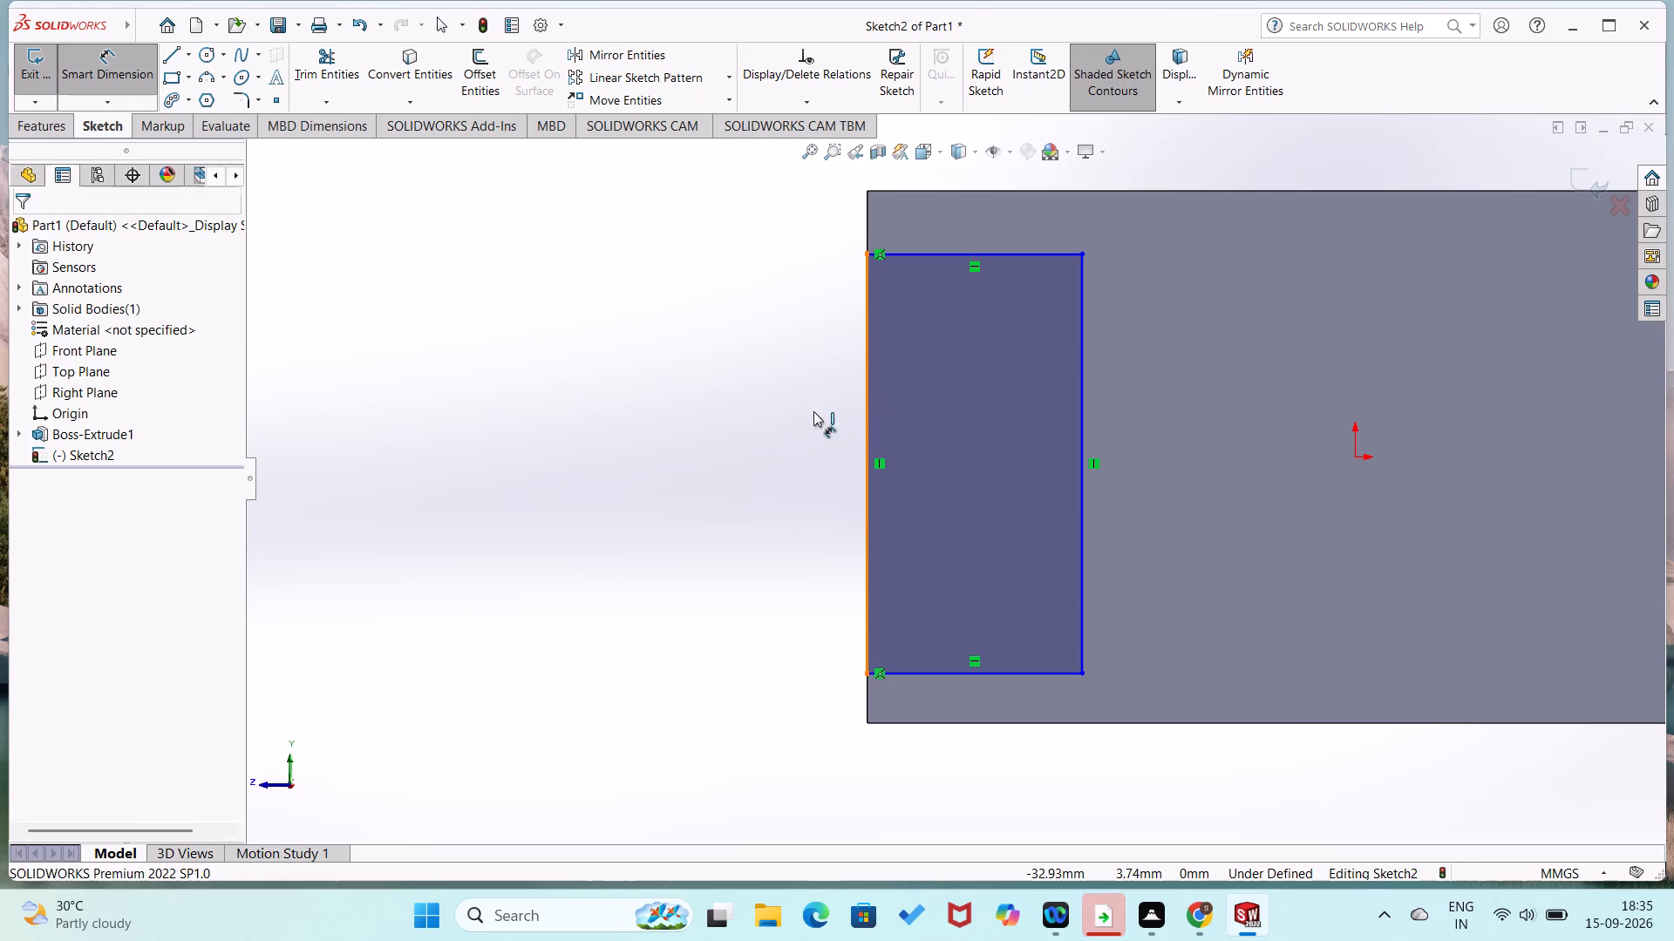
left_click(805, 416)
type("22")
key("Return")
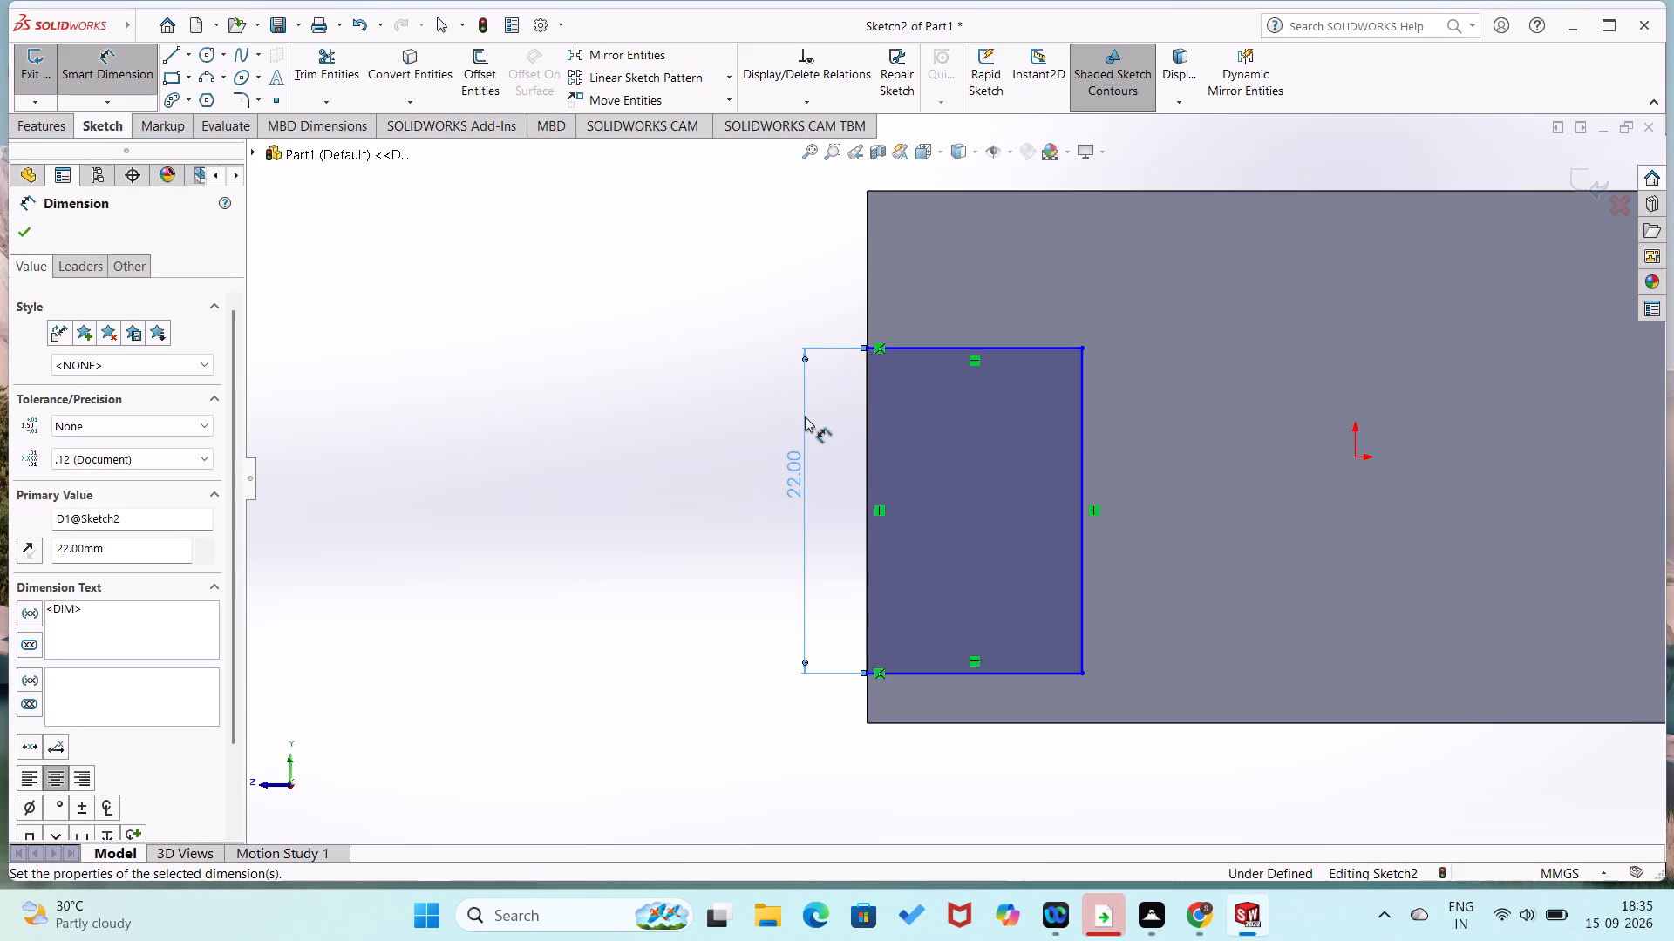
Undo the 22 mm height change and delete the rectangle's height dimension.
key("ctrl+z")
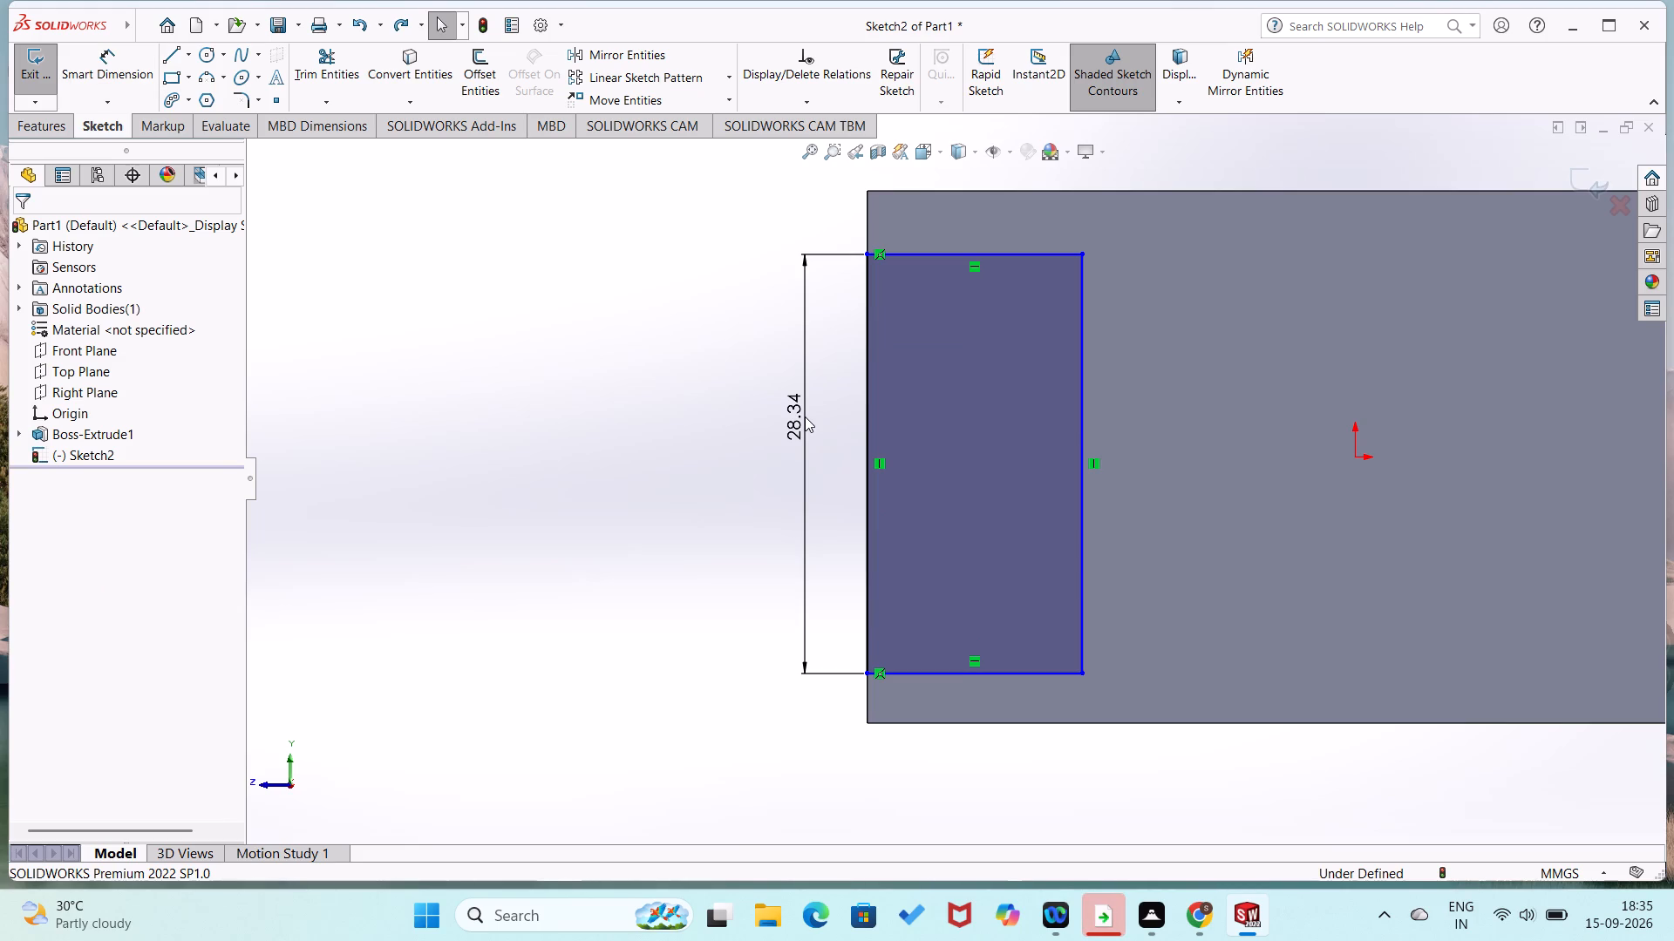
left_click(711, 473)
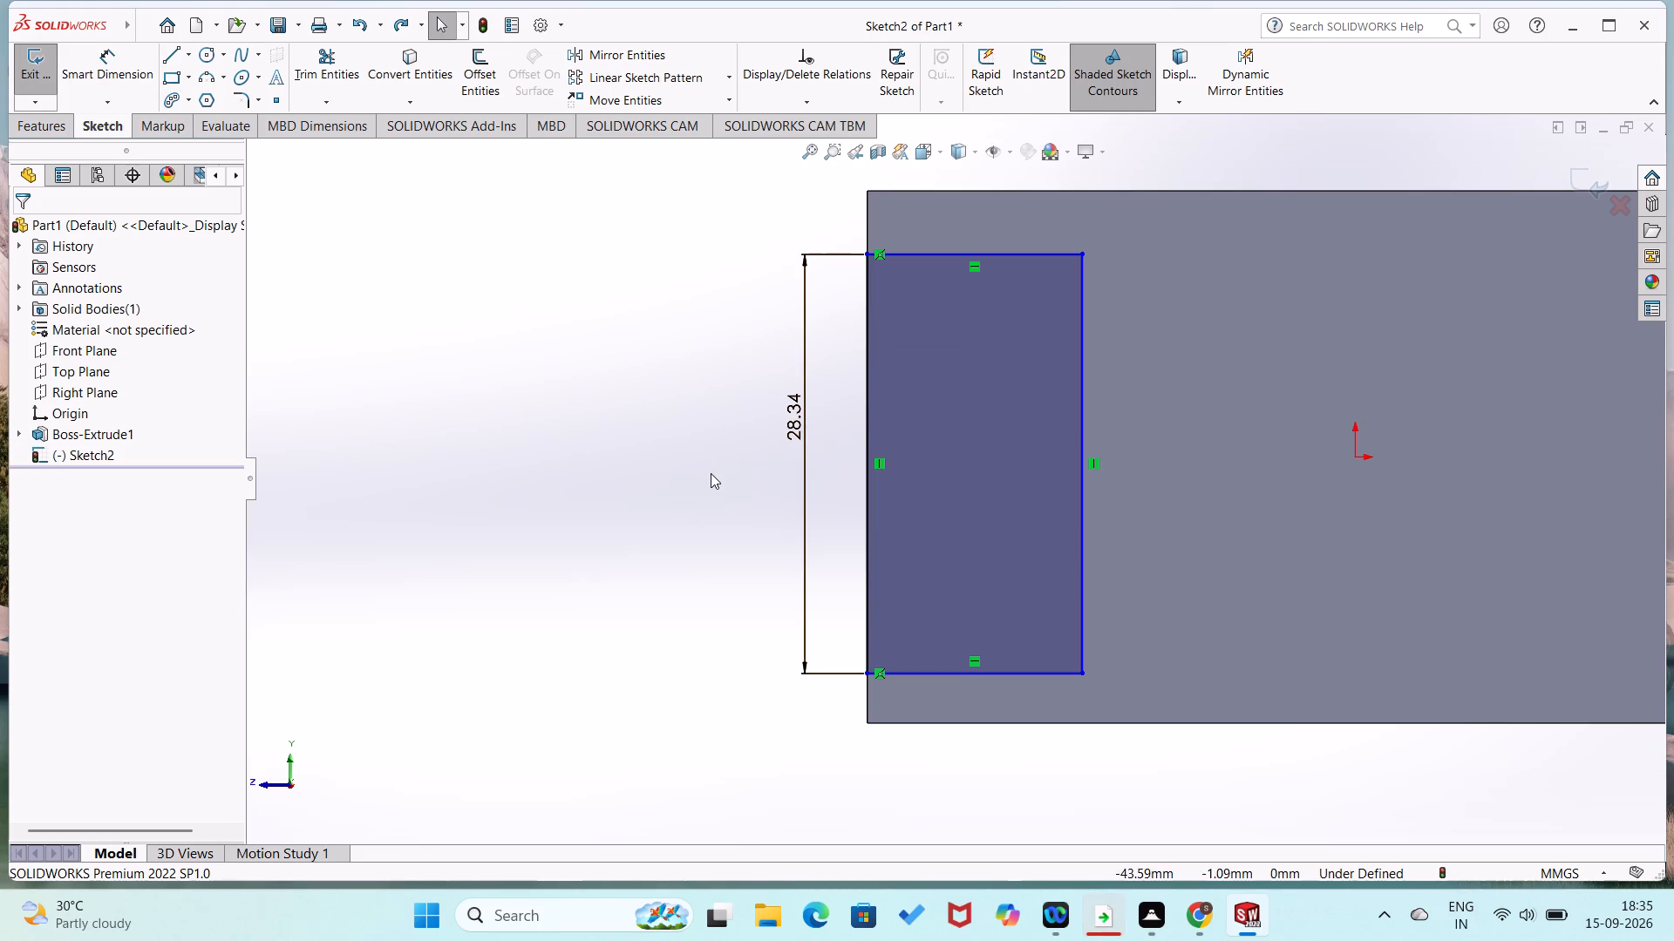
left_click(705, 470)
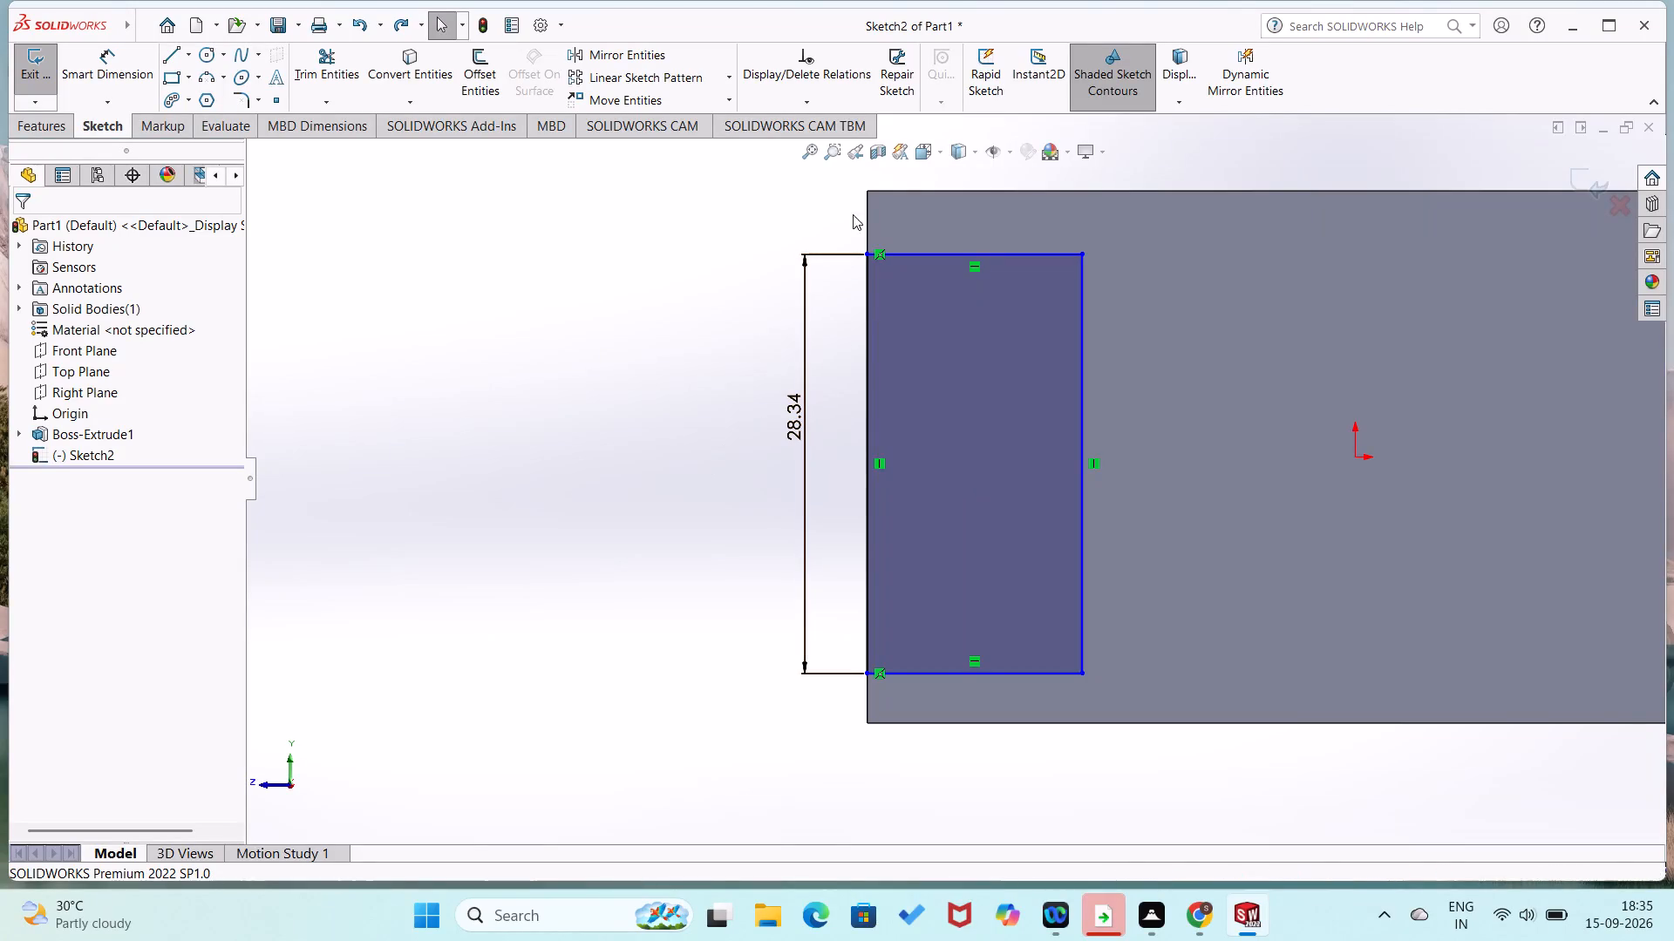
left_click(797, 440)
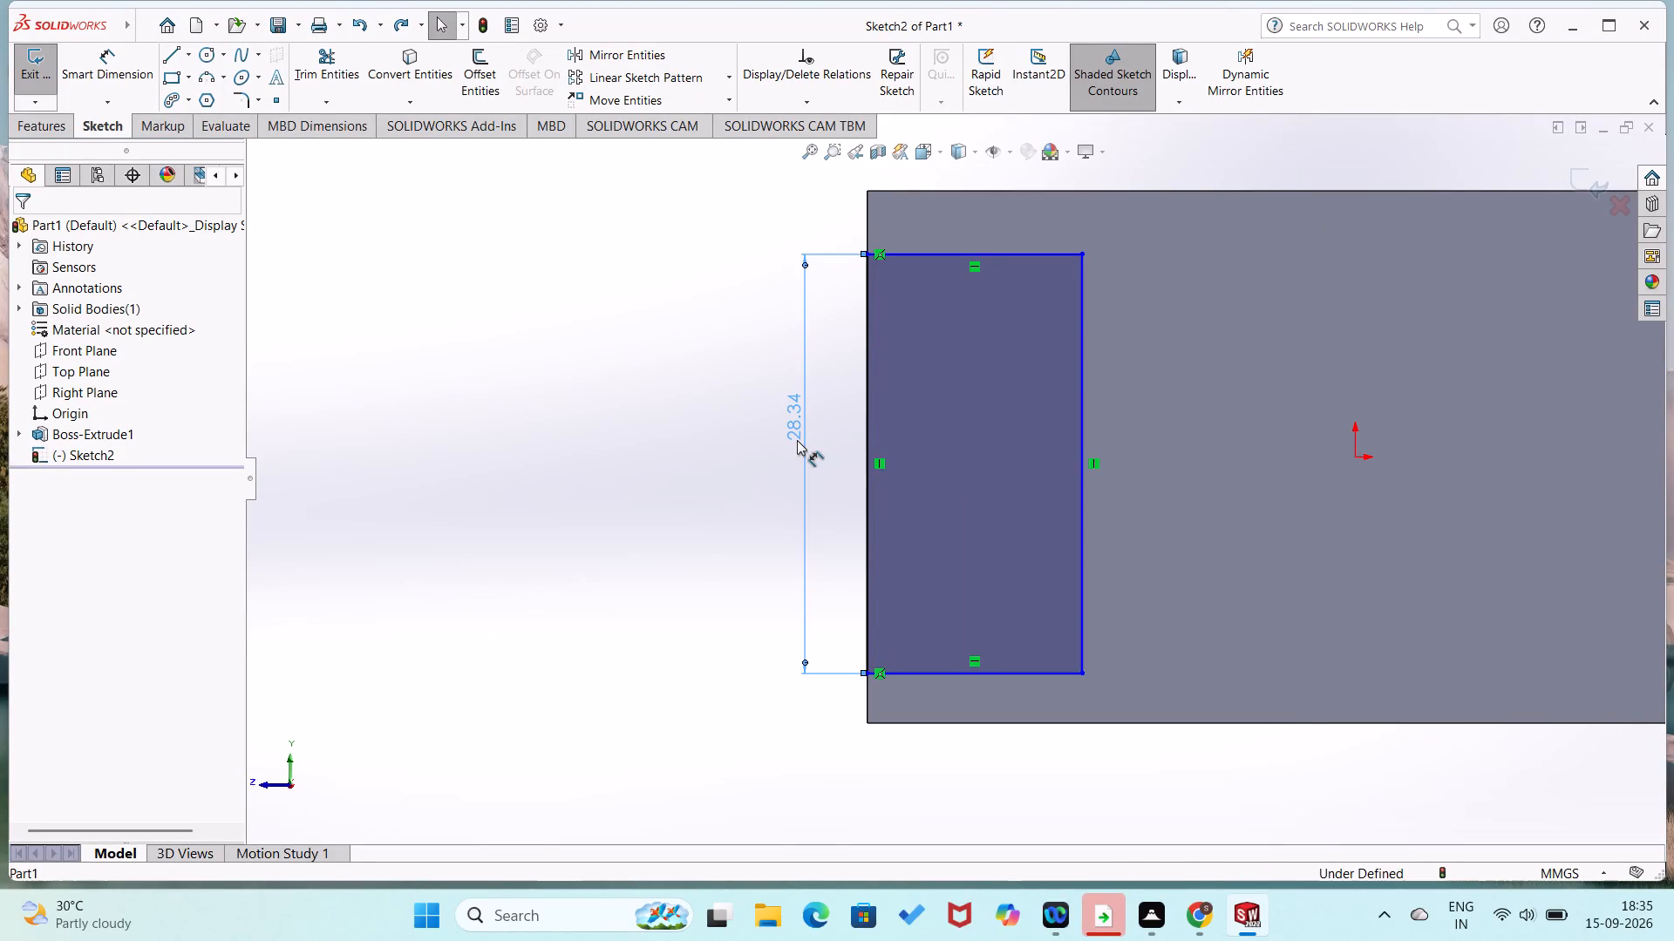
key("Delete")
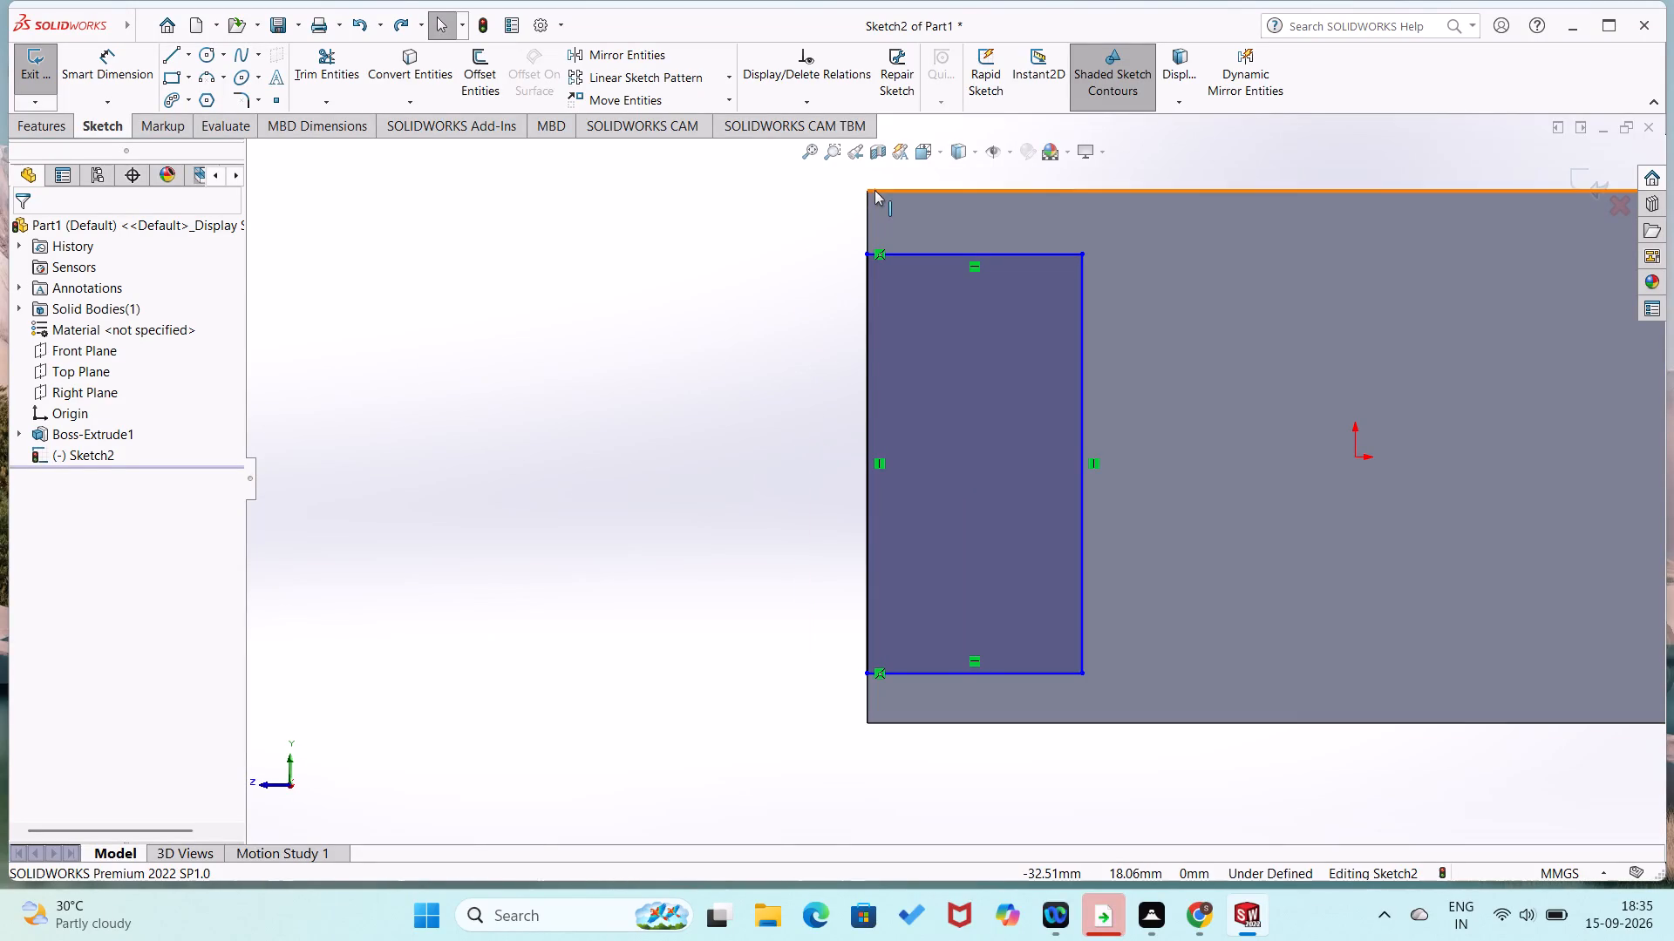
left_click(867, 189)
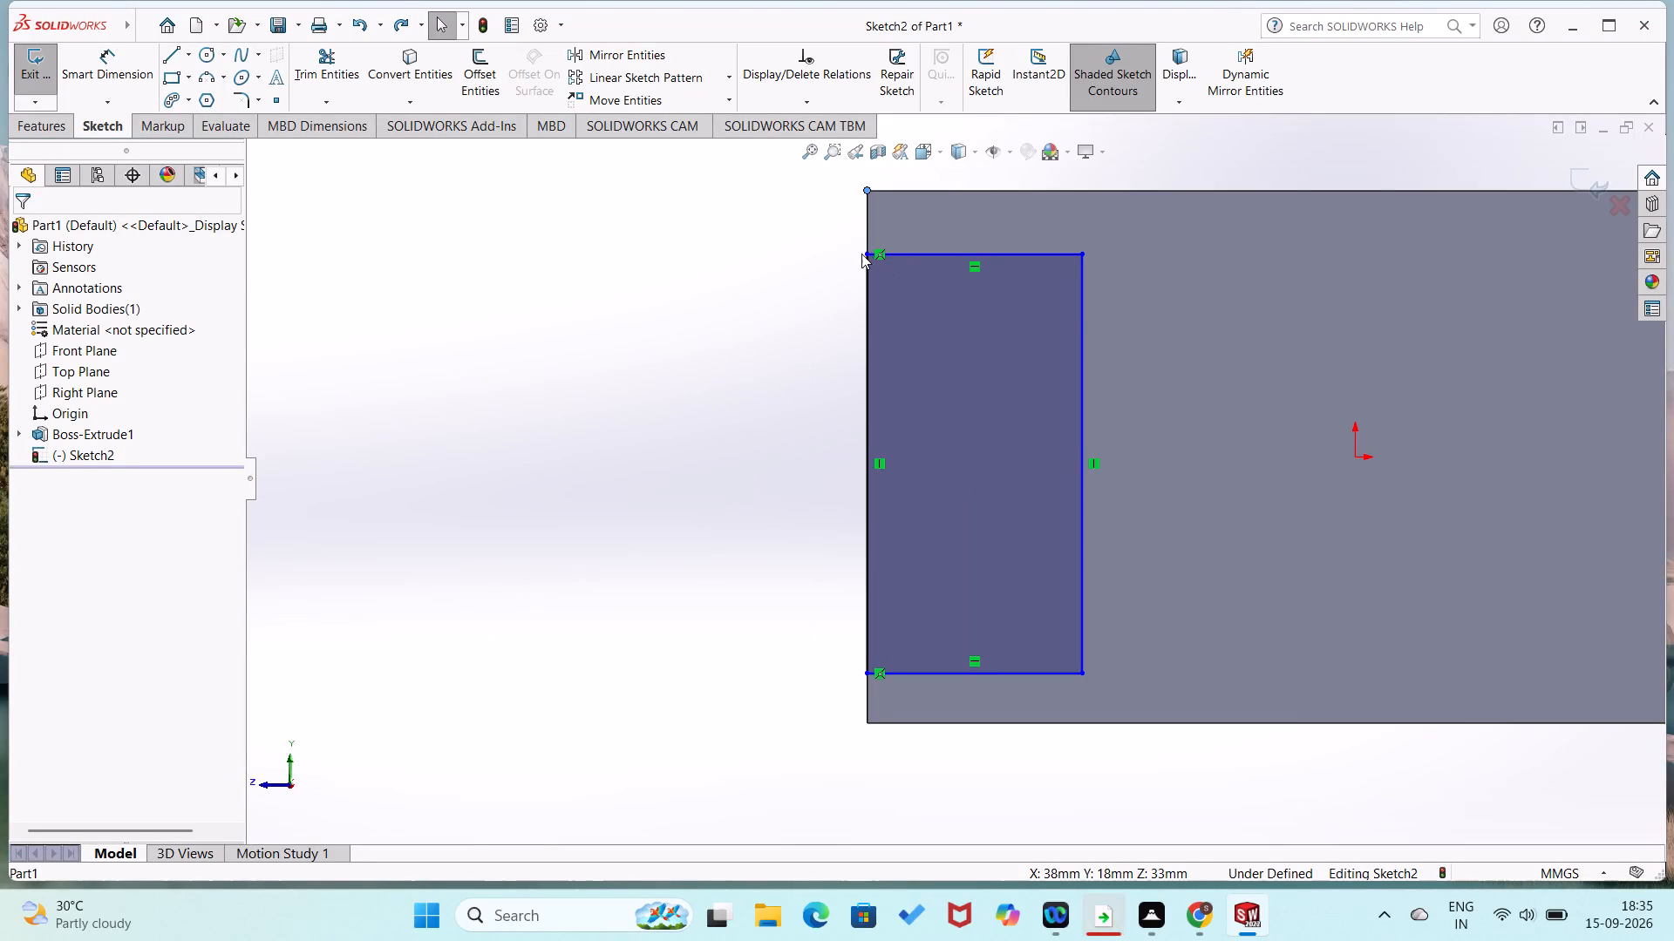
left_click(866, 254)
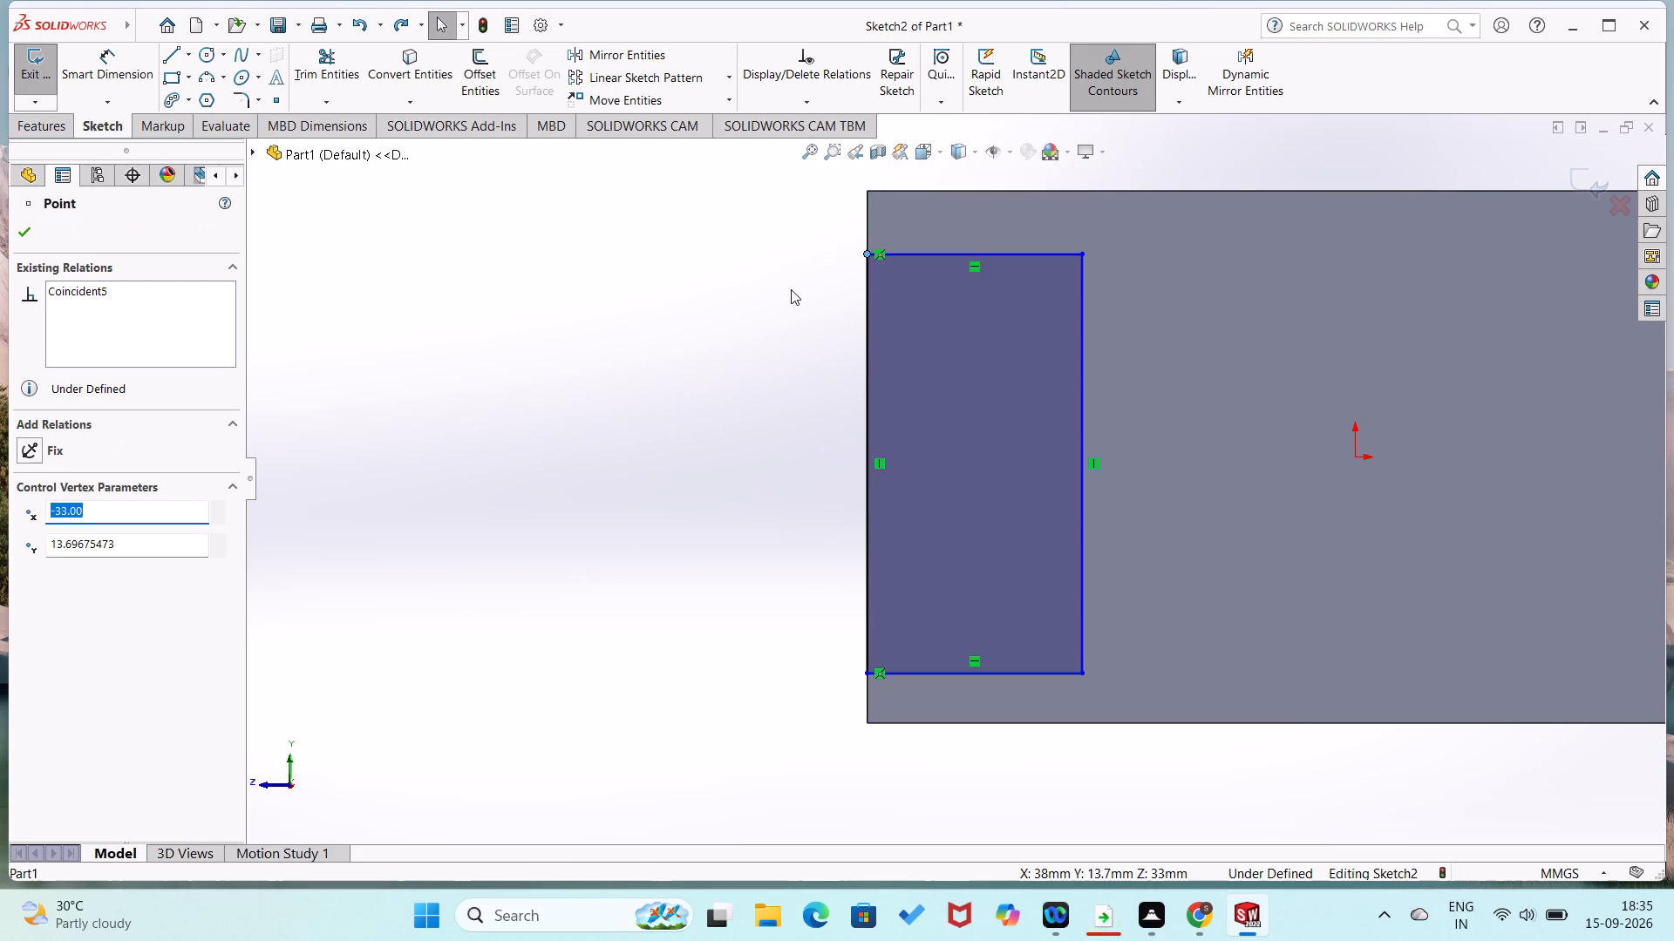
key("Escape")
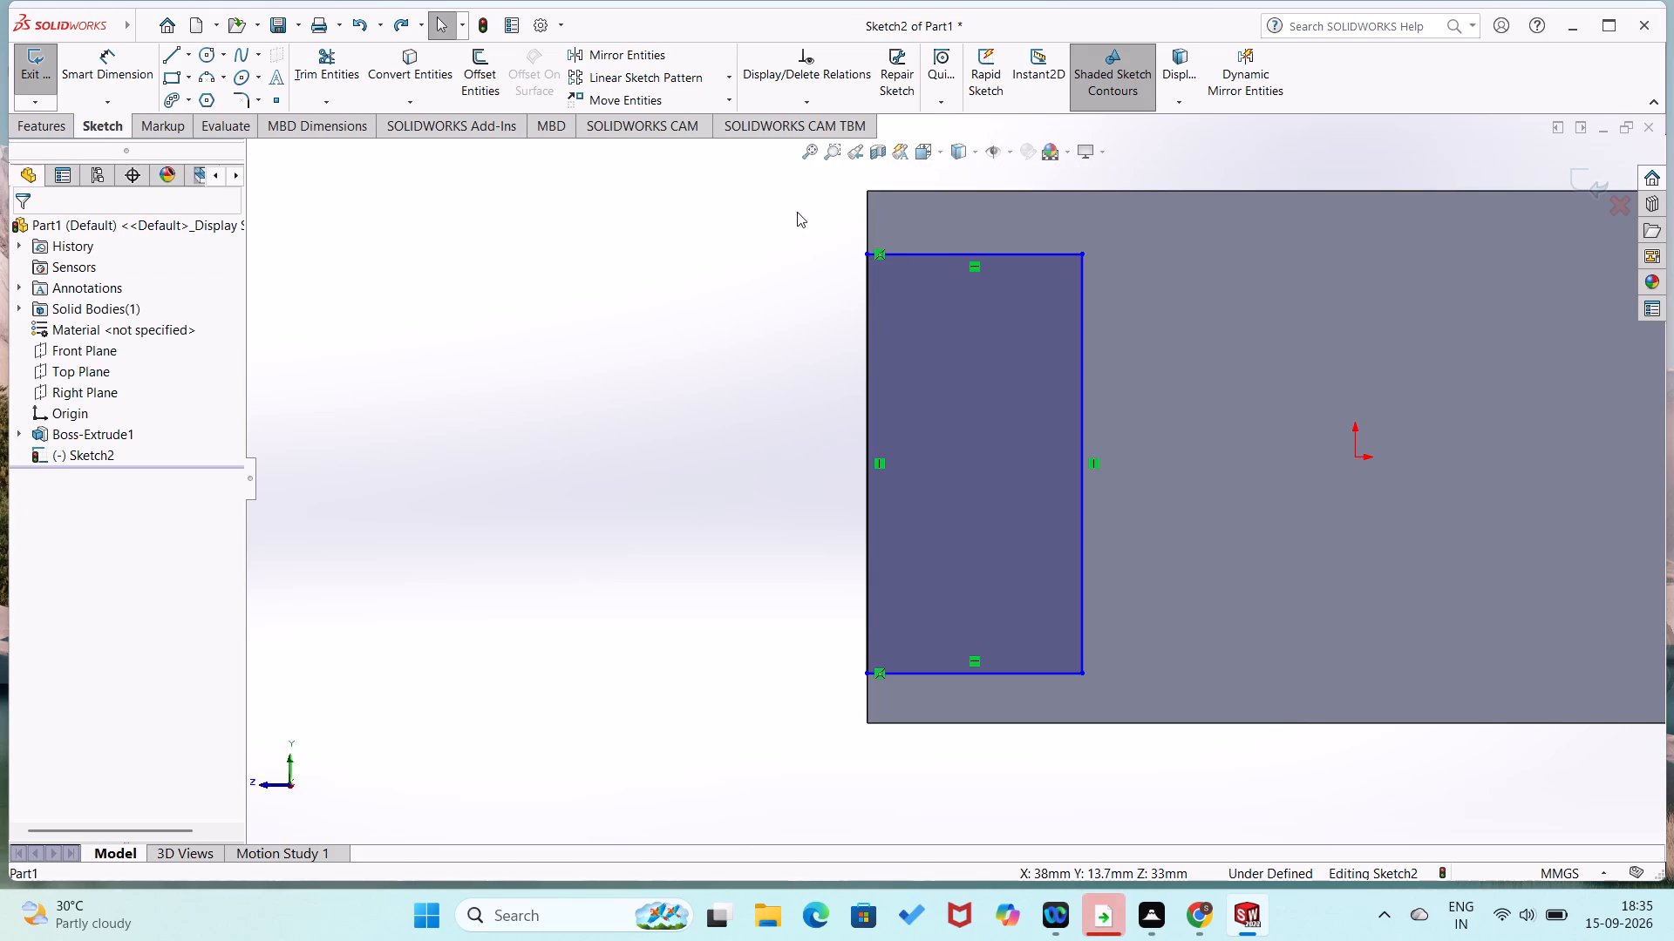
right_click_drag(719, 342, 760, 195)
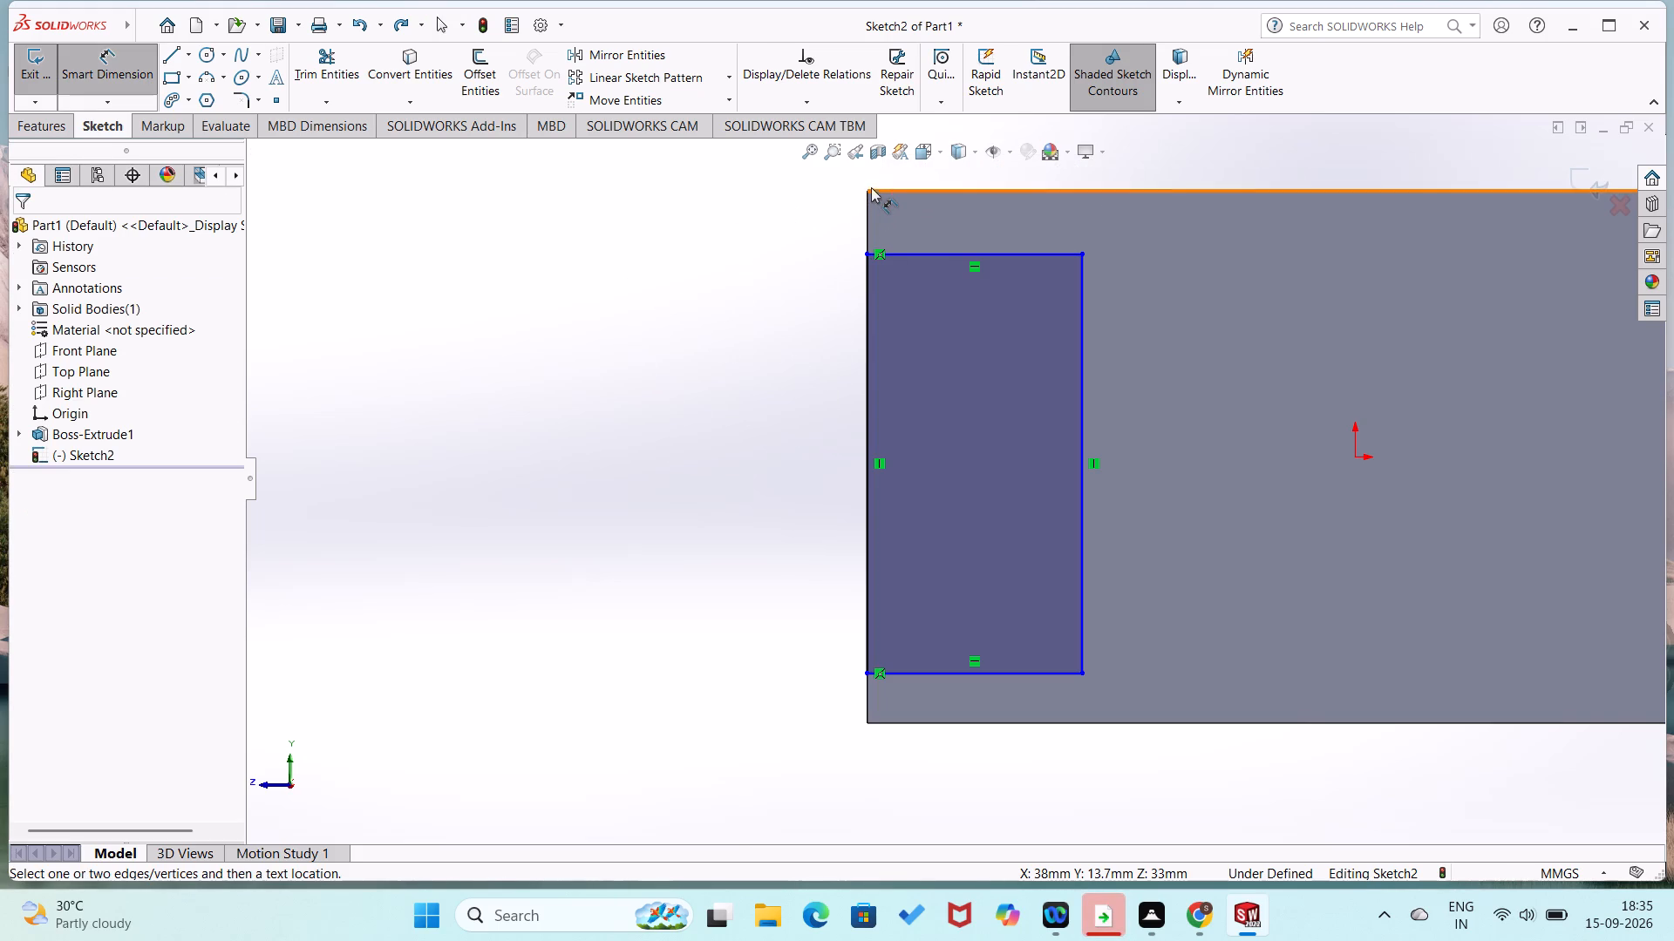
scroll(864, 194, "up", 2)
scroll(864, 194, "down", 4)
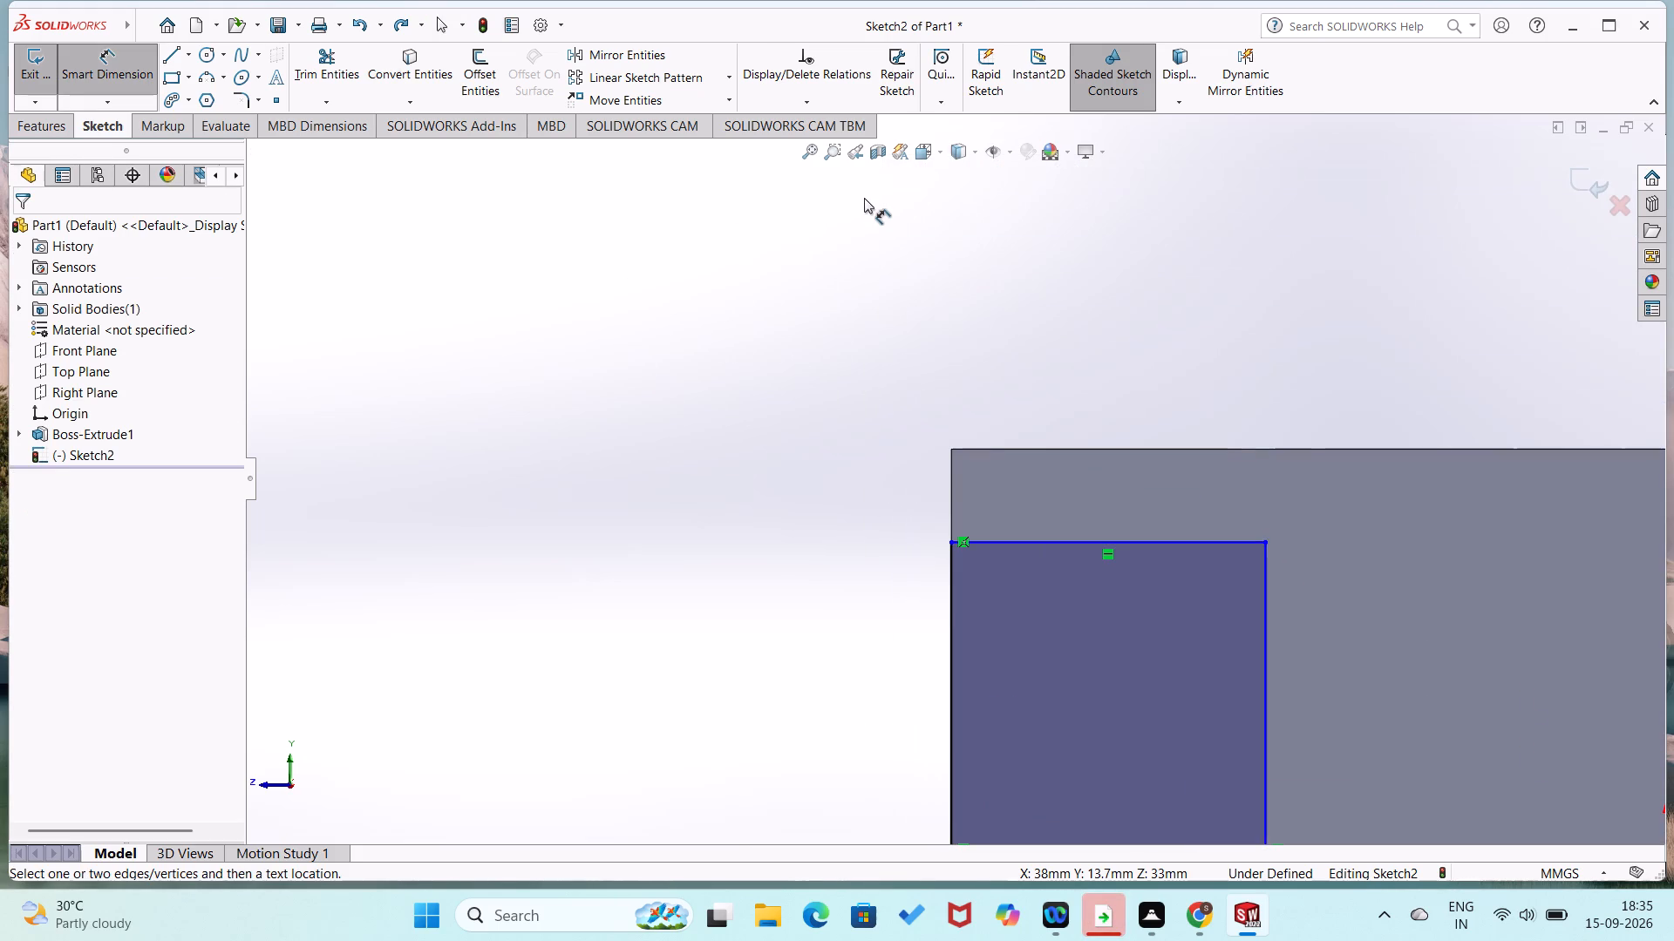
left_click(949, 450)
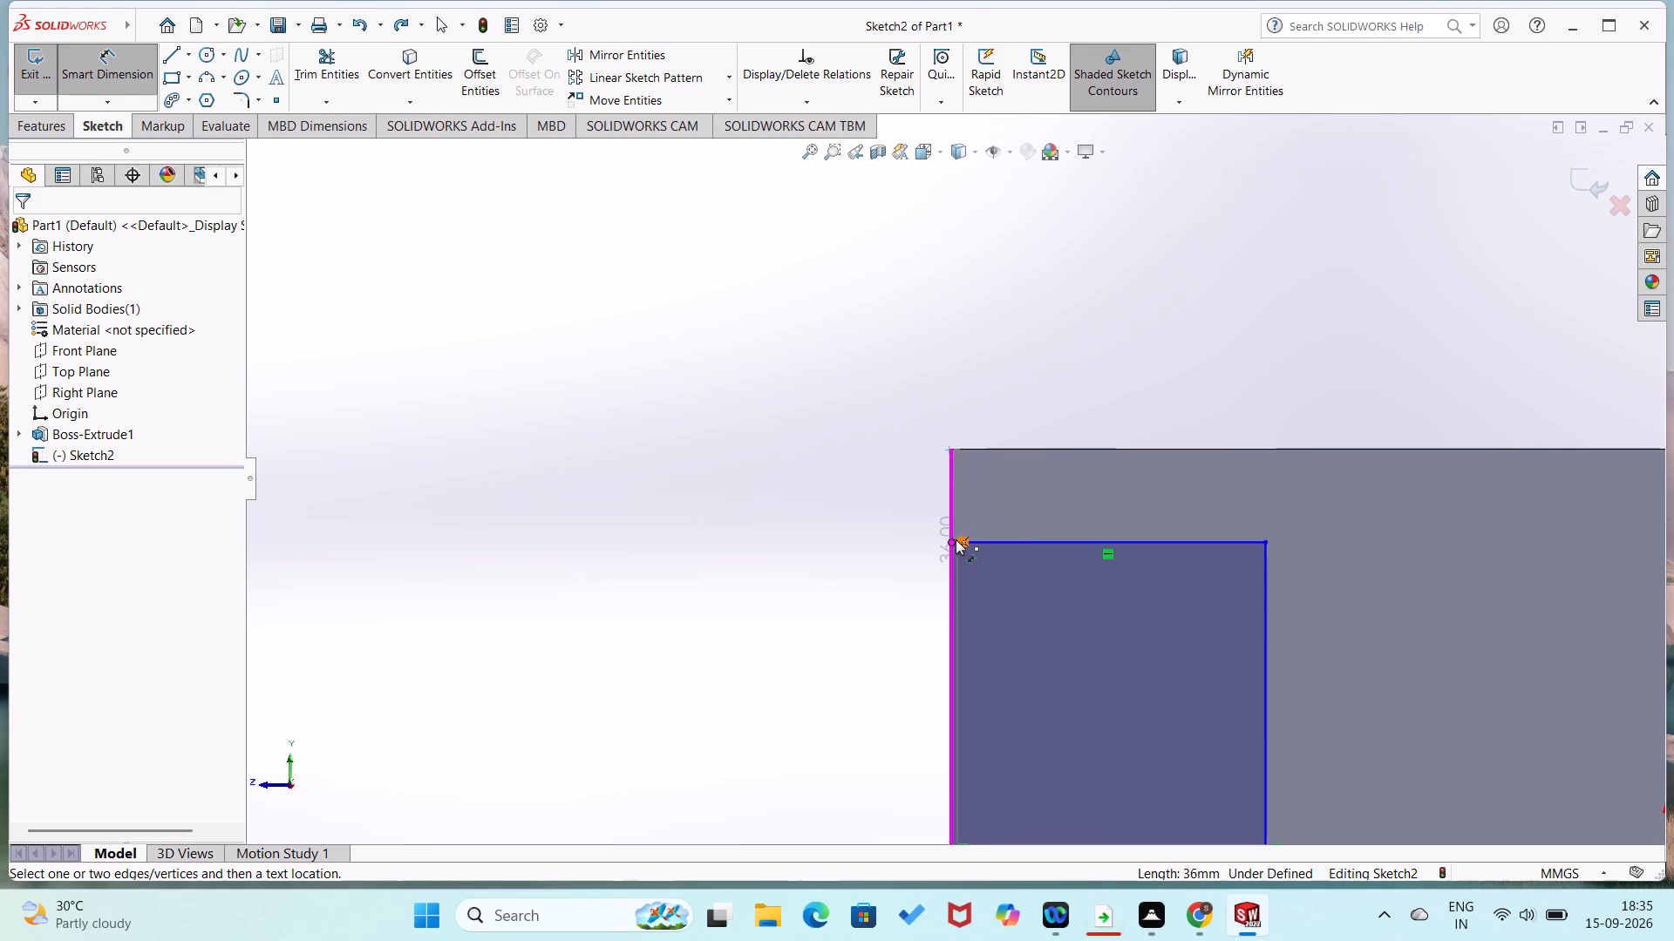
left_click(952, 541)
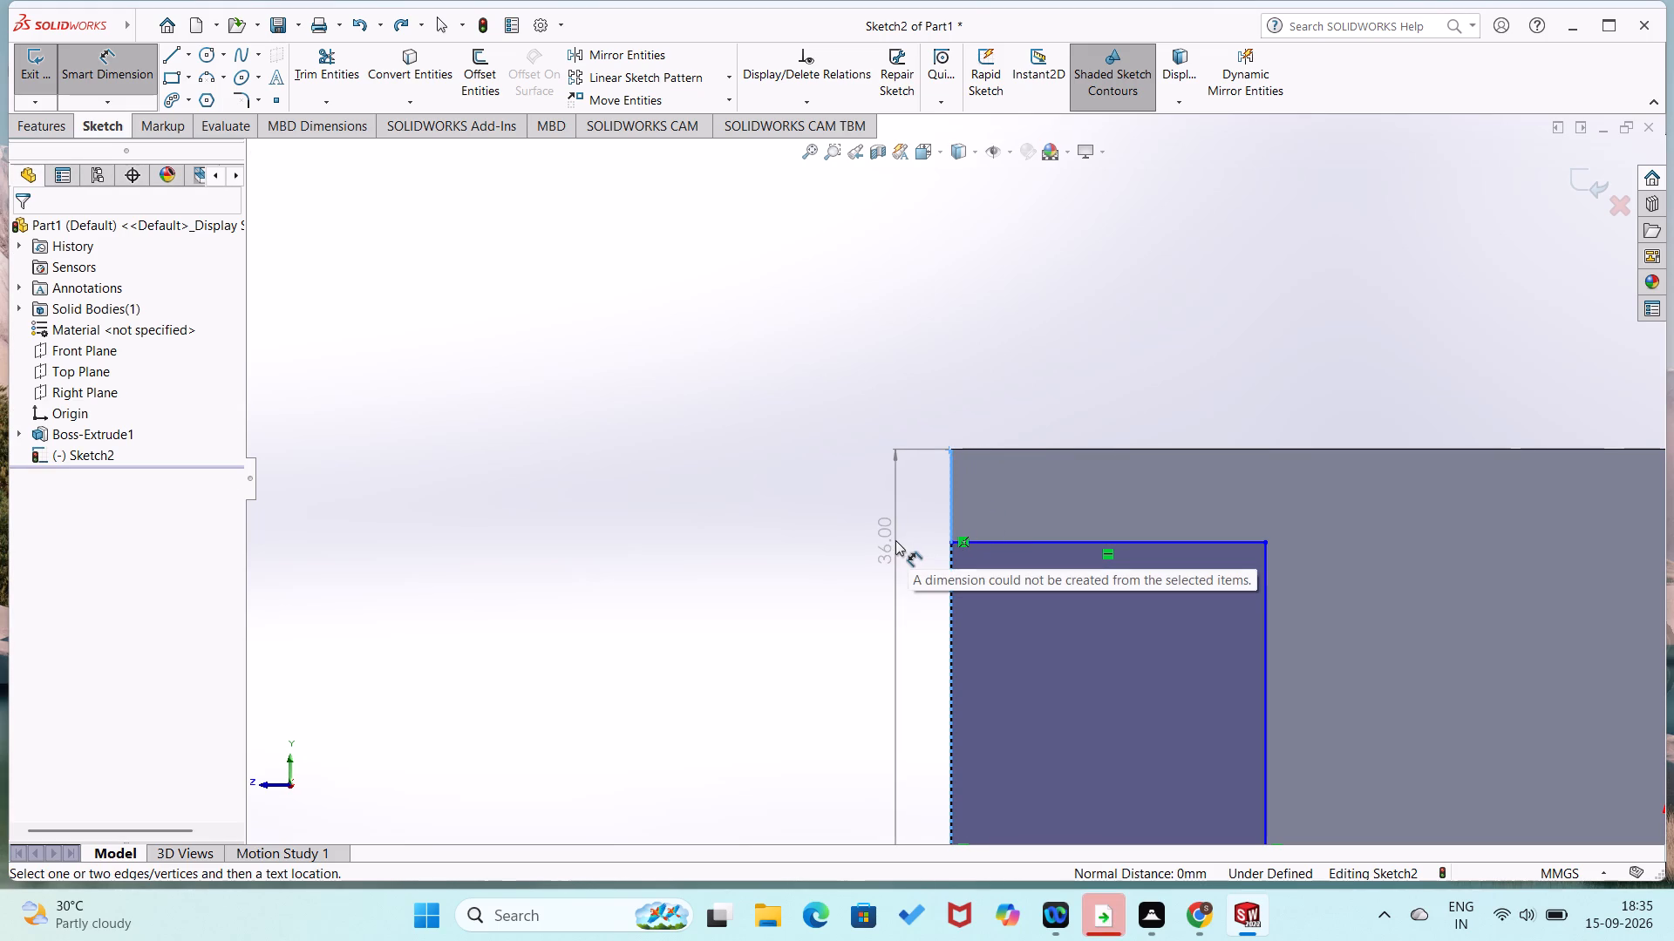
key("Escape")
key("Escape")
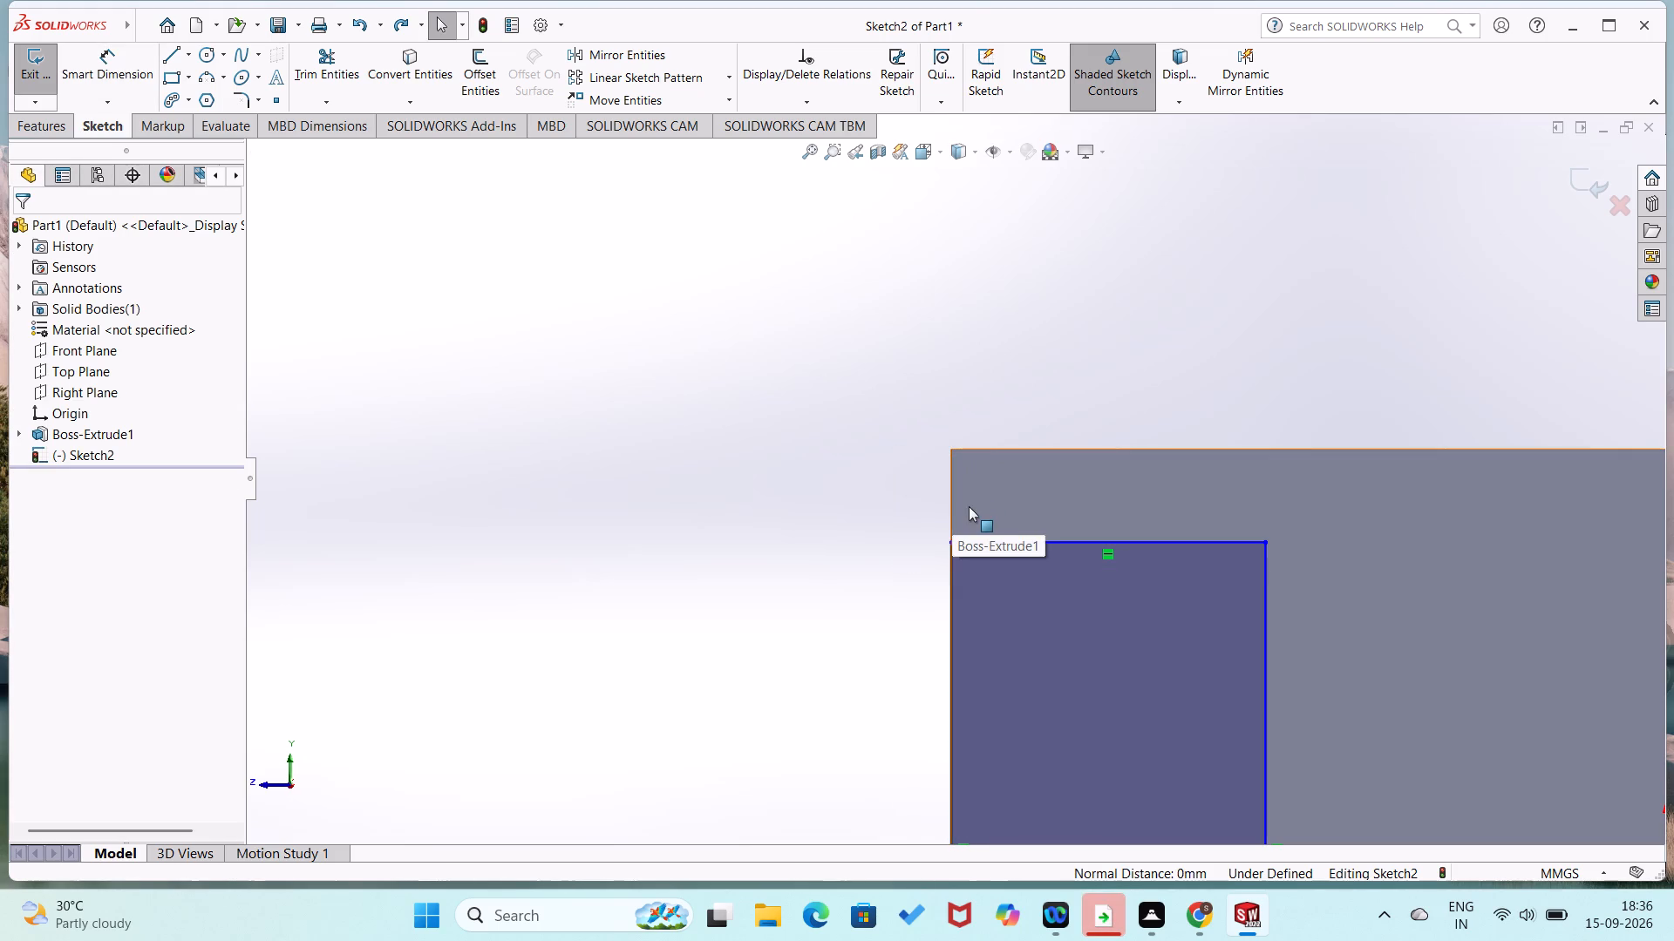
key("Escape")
Dimension the vertical gap between the rectangle's upper edge-side corner and the face's upper corner to 8 mm.
right_click_drag(833, 516, 875, 342)
left_click(949, 542)
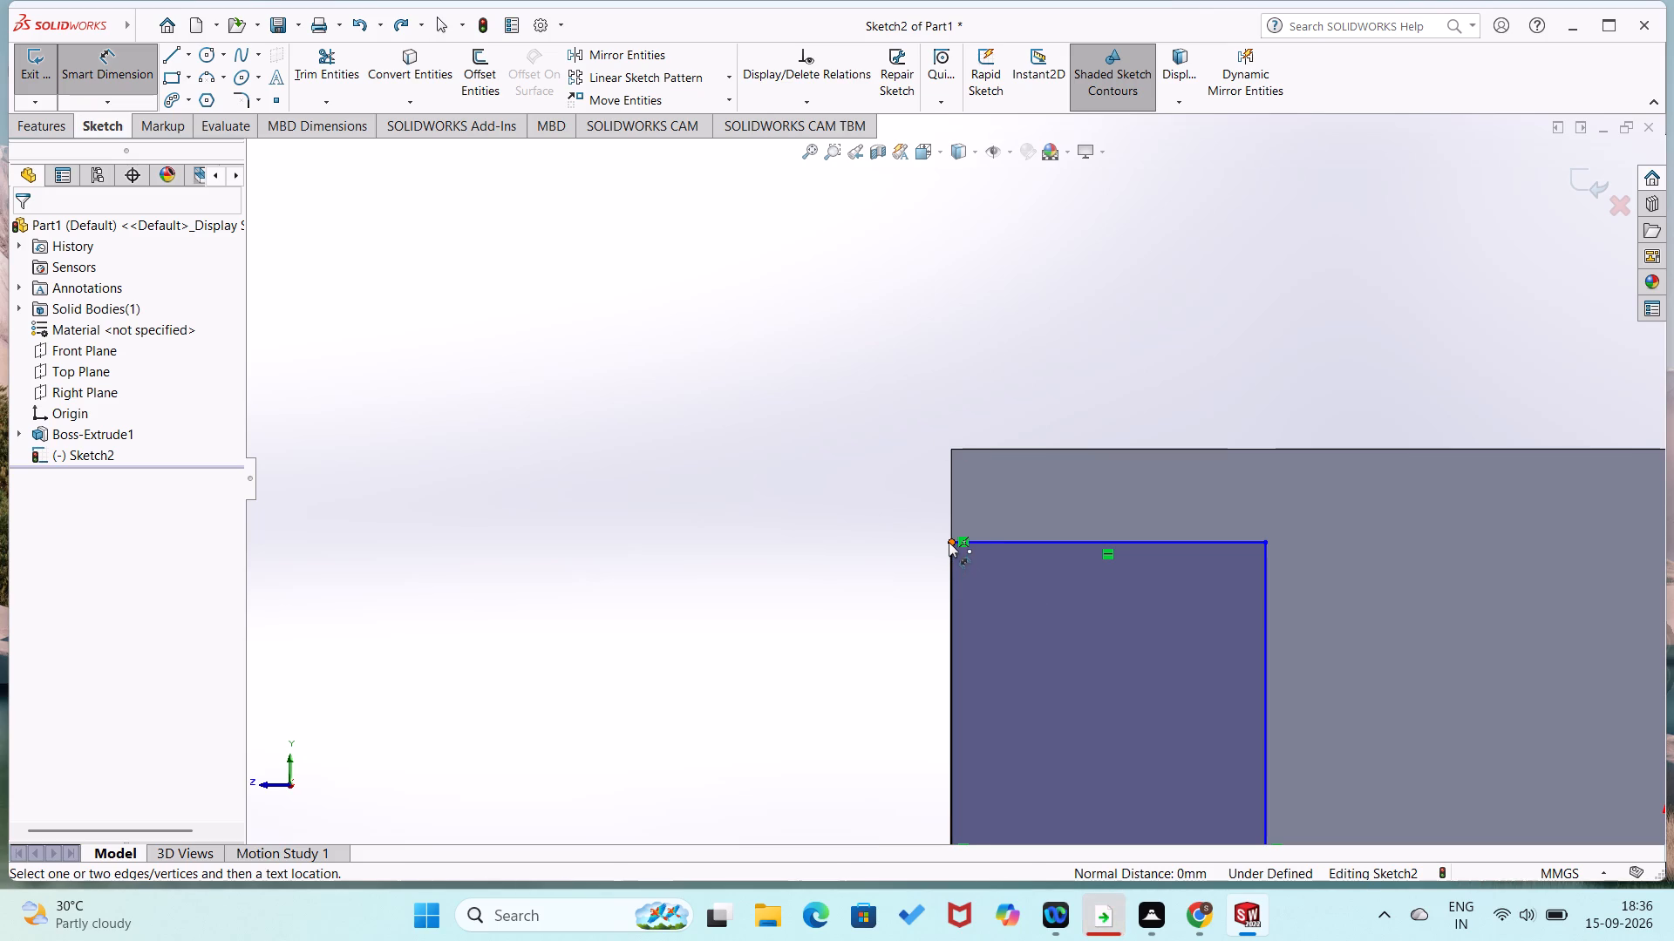
left_click(951, 449)
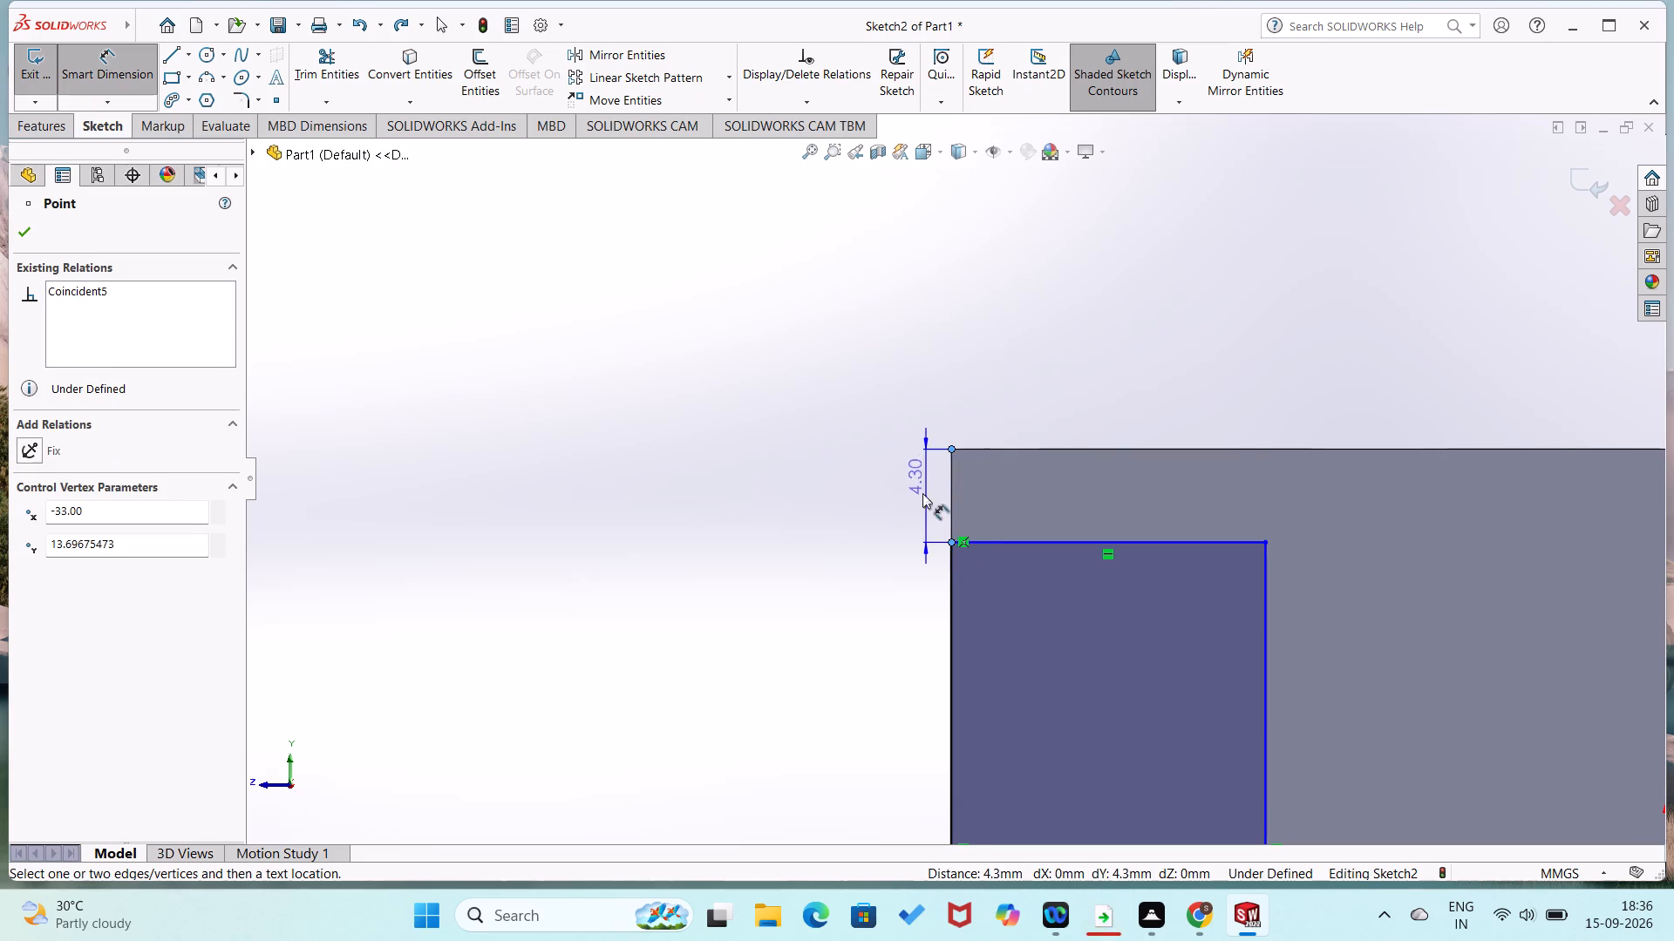
left_click(920, 518)
key("8")
key("Return")
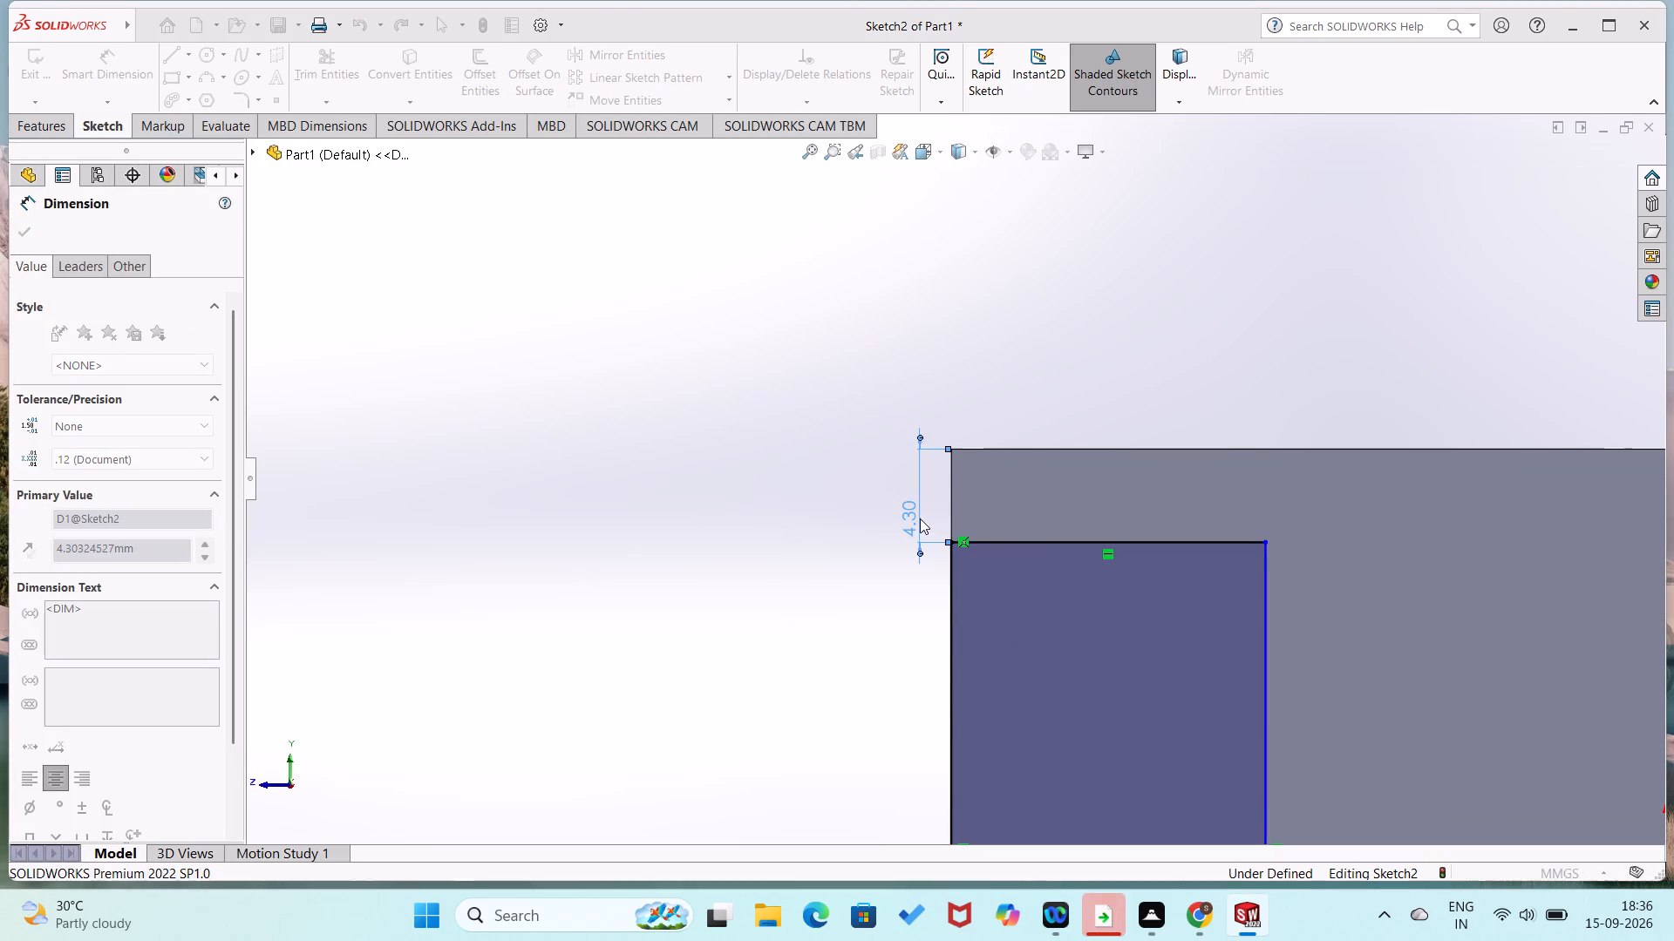
Dimension the vertical gap between the rectangle's lower edge-side corner and the face's lower corner to 8 mm.
scroll(919, 519, "down", 2)
scroll(919, 519, "up", 5)
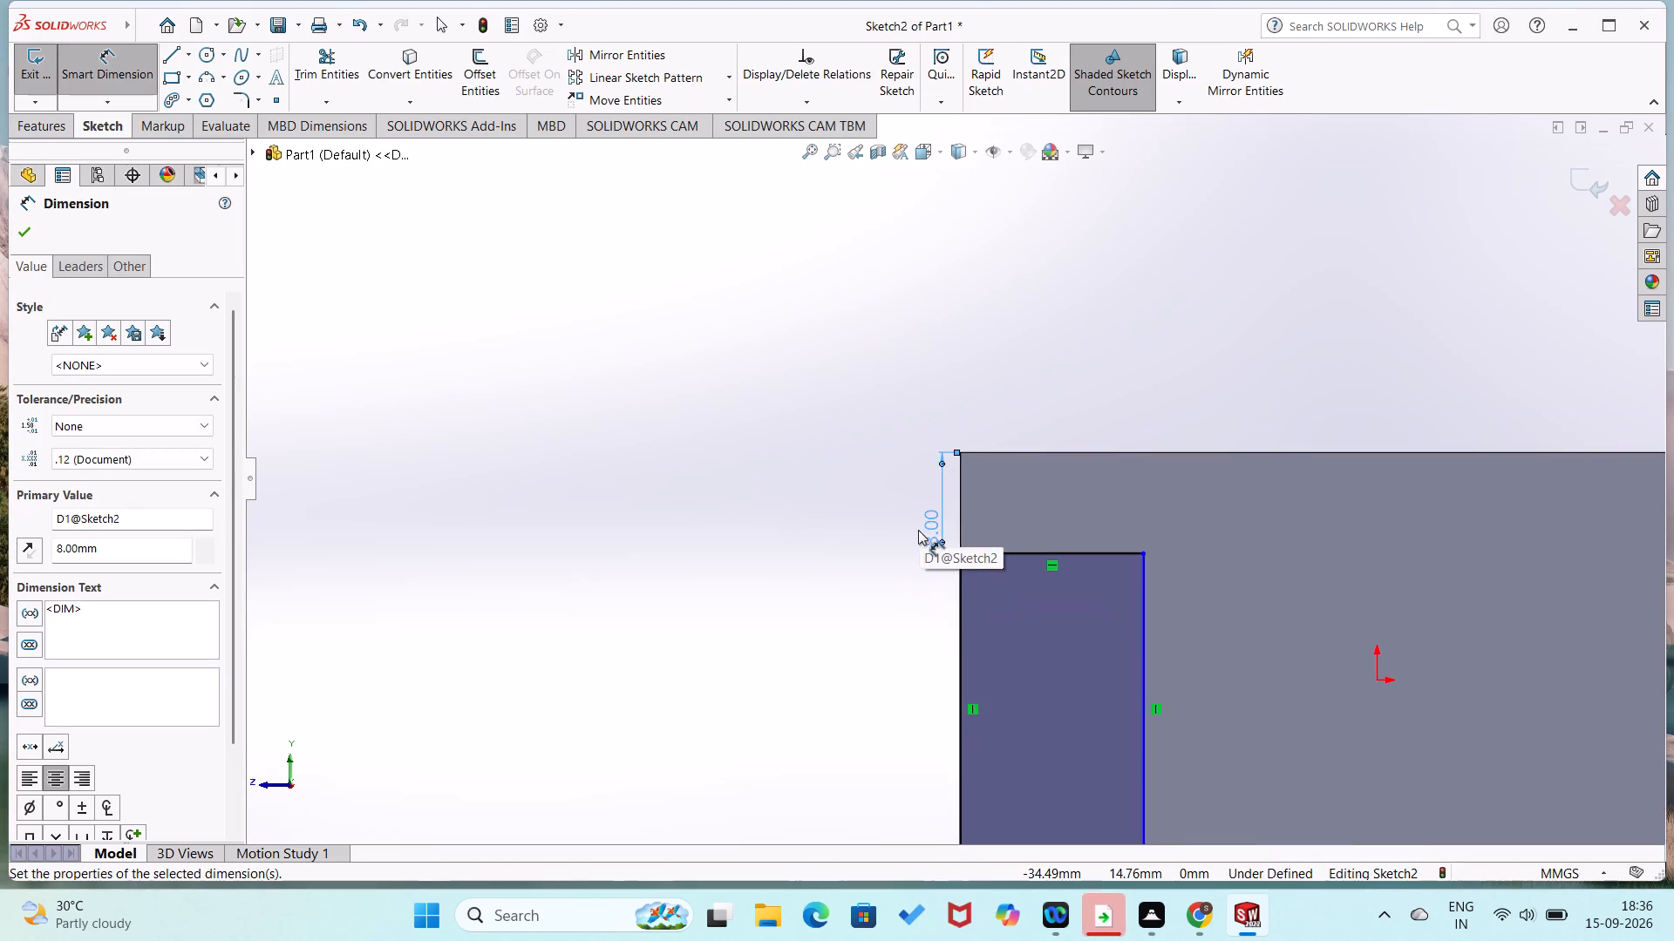
scroll(918, 535, "up", 2)
scroll(915, 667, "down", 4)
scroll(921, 685, "up", 5)
scroll(915, 605, "down", 3)
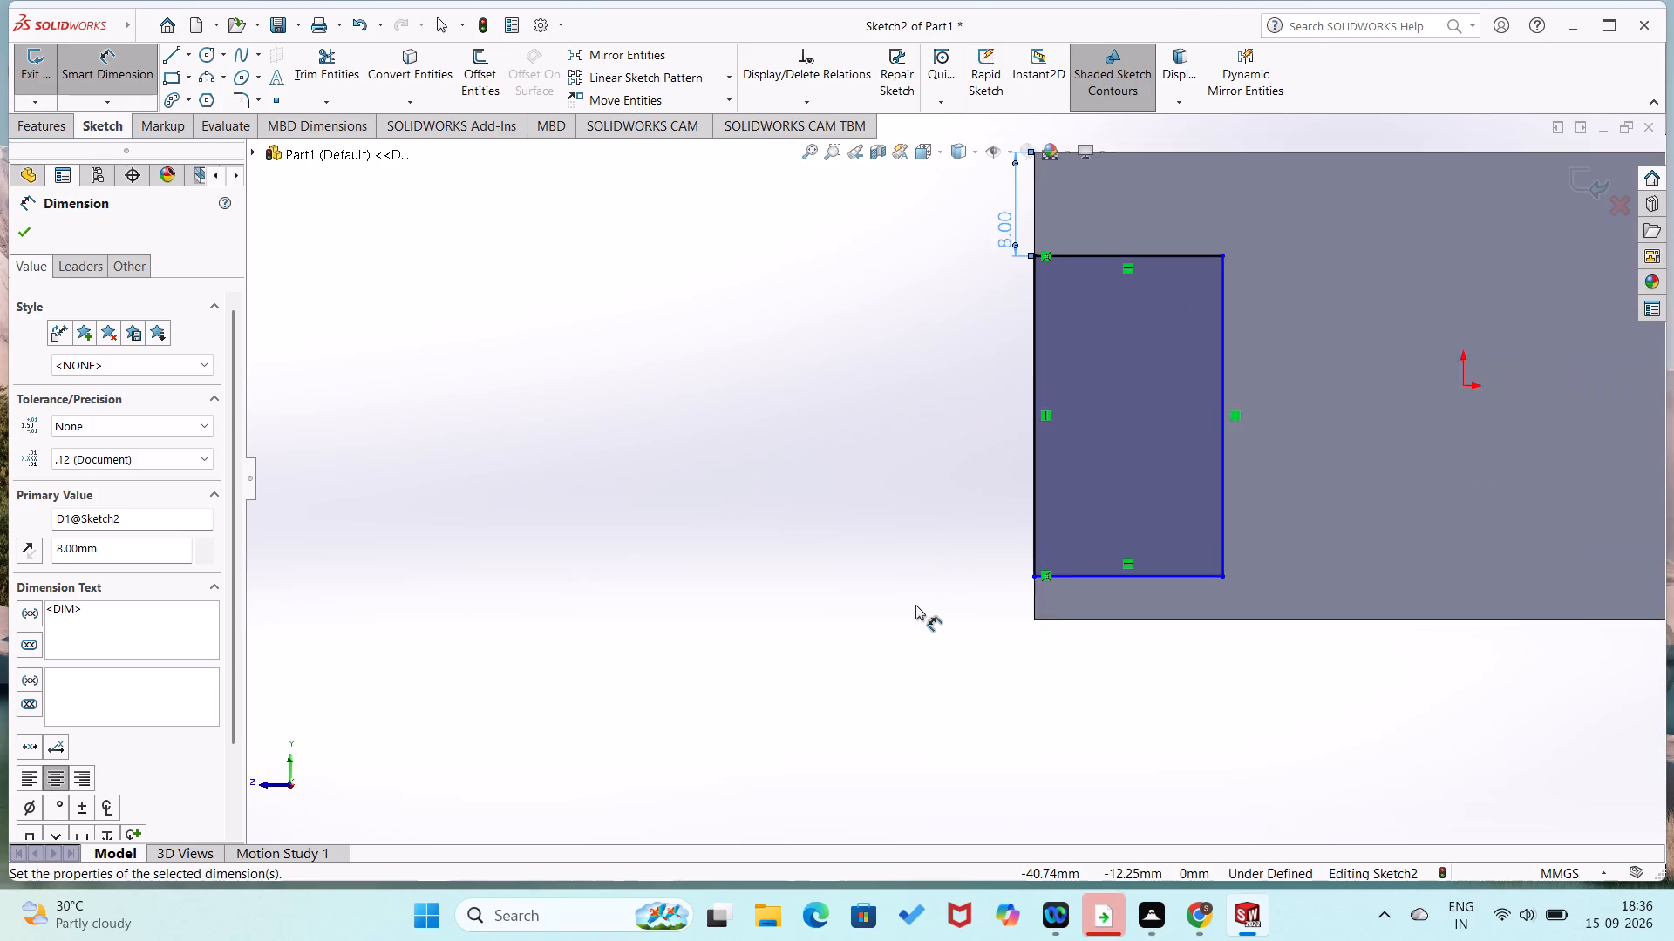
scroll(915, 605, "down", 1)
left_click(970, 634)
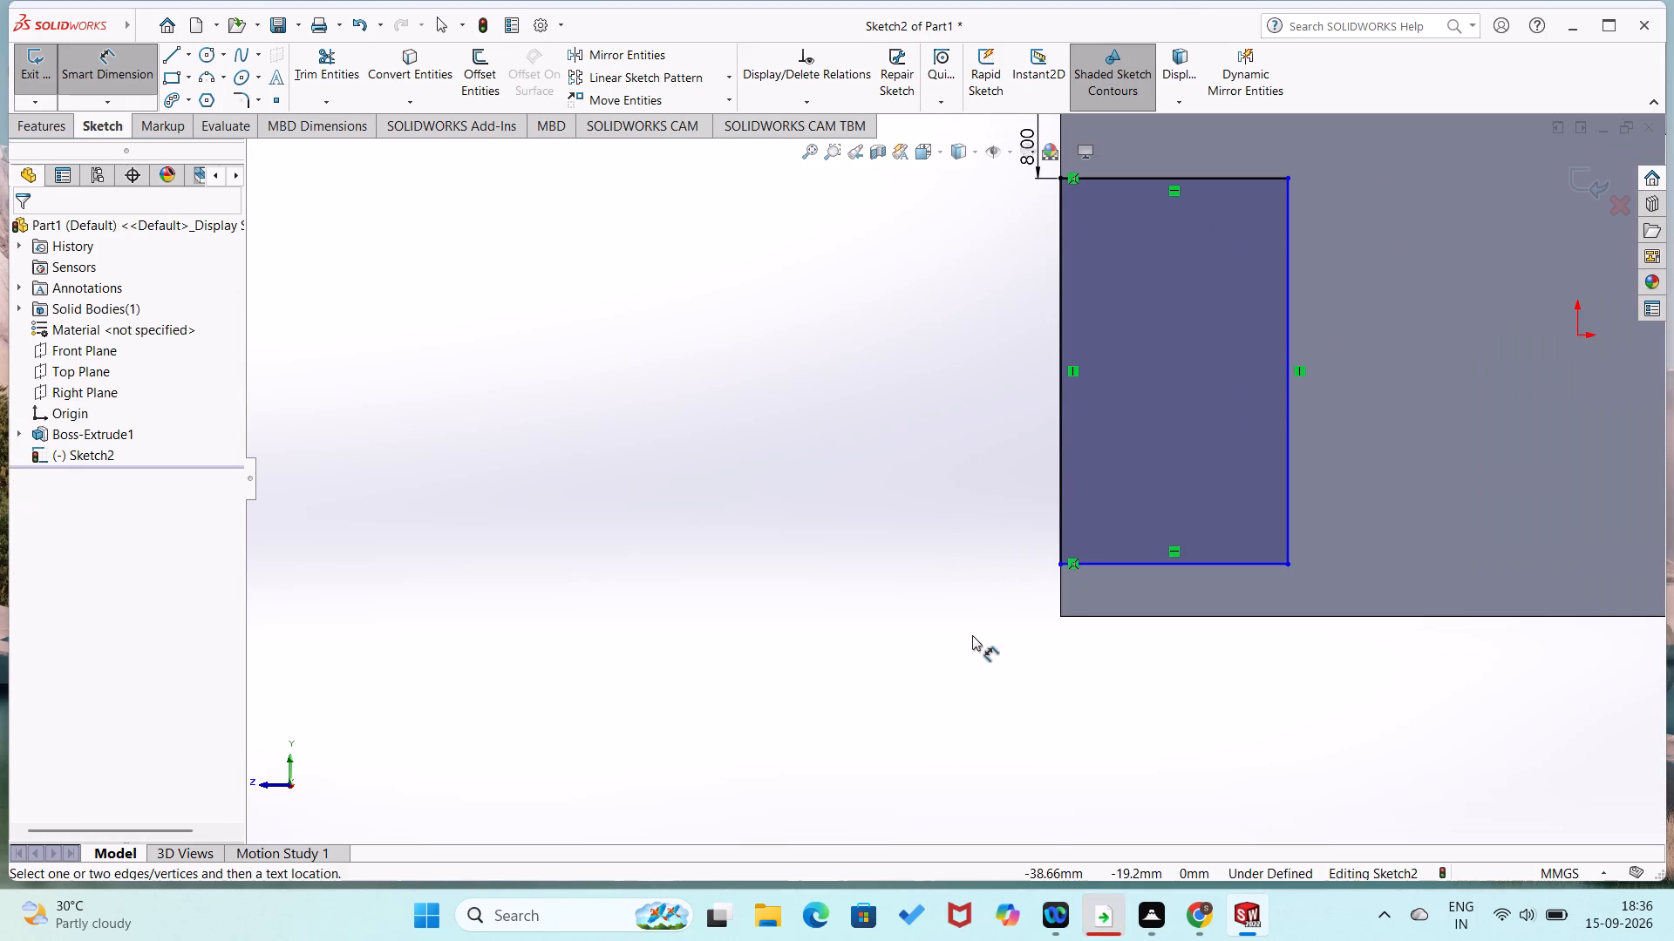
key("Escape")
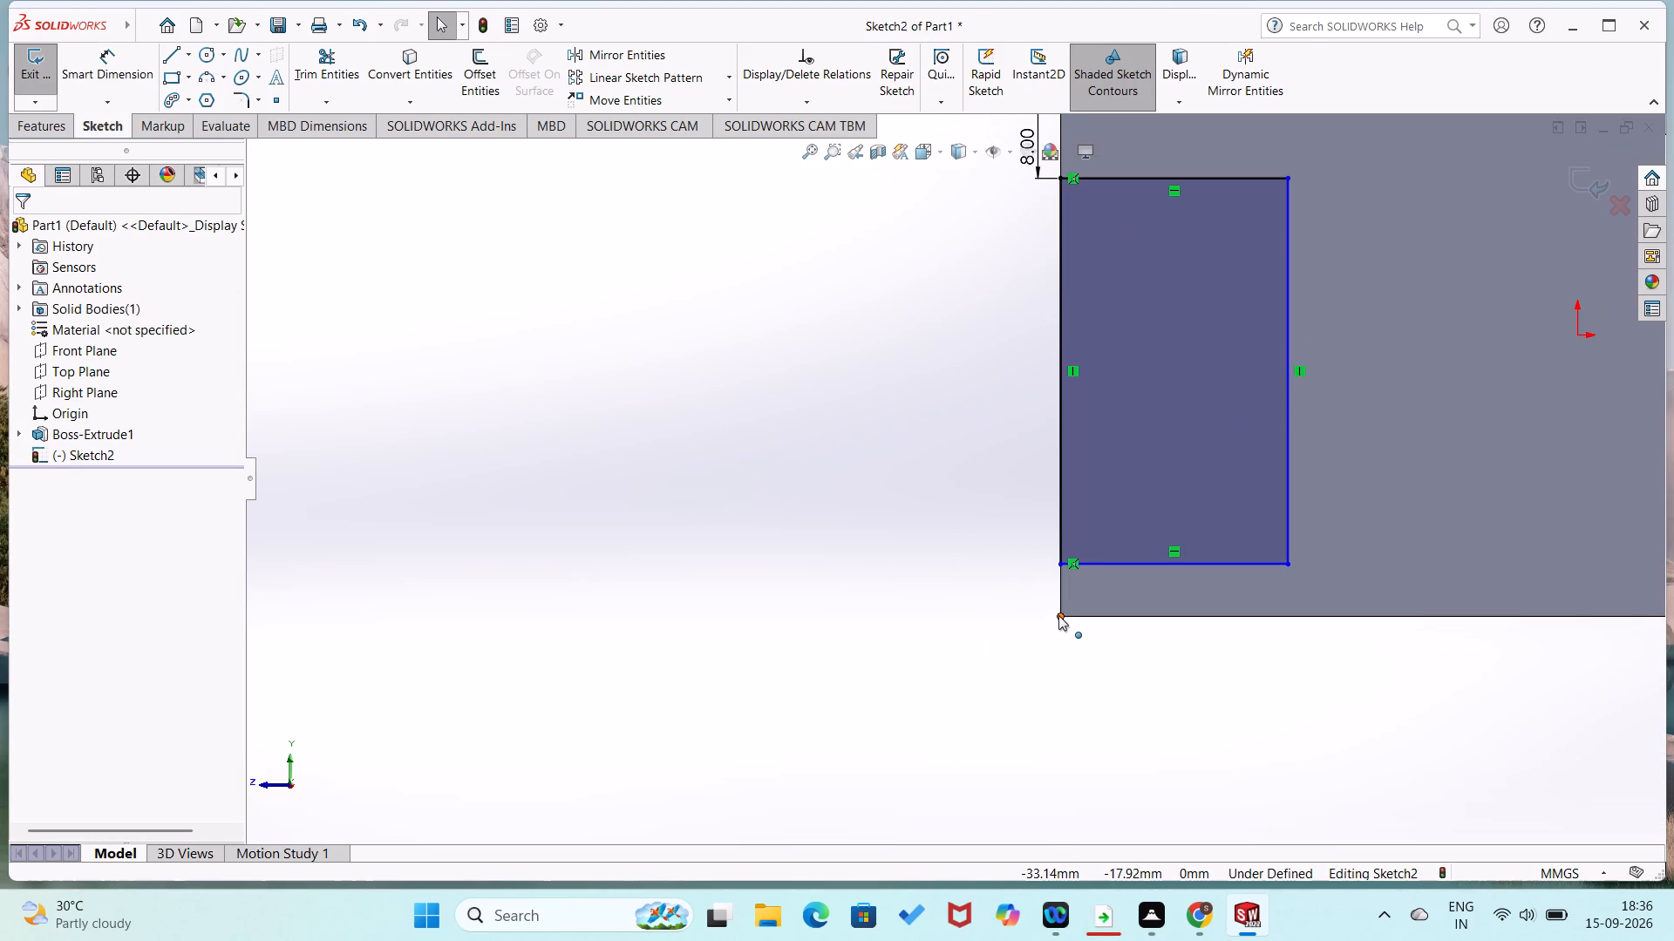
left_click(1058, 615)
key("Escape")
right_click_drag(925, 638, 883, 330)
left_click(1059, 614)
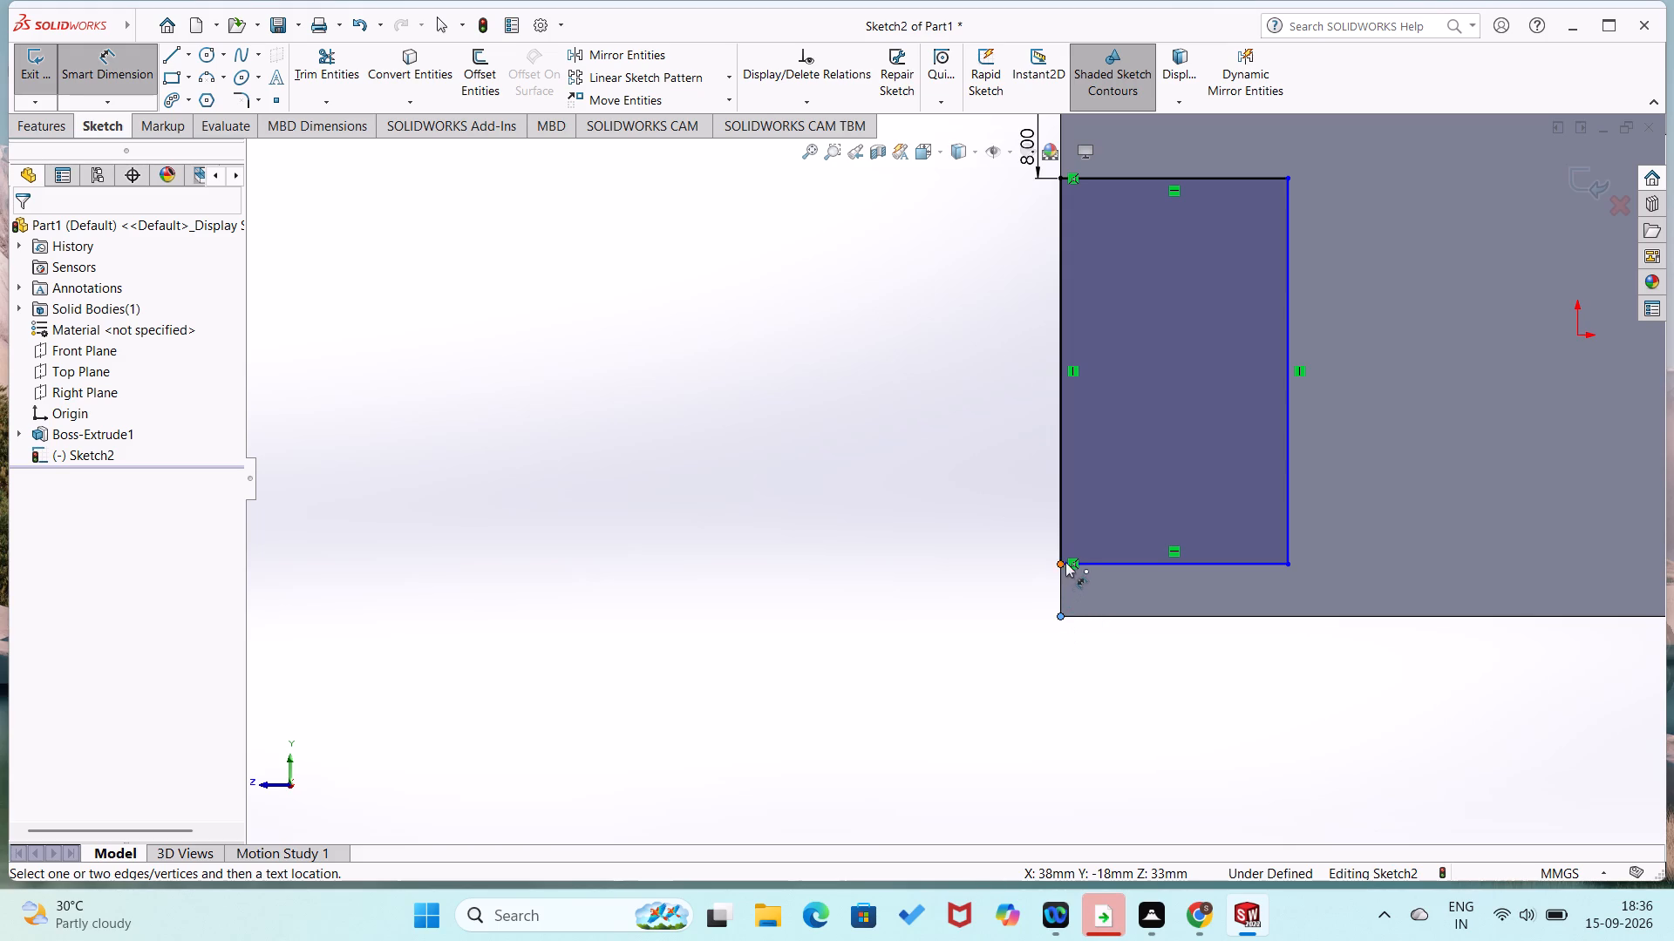
left_click(1061, 562)
left_click(1017, 591)
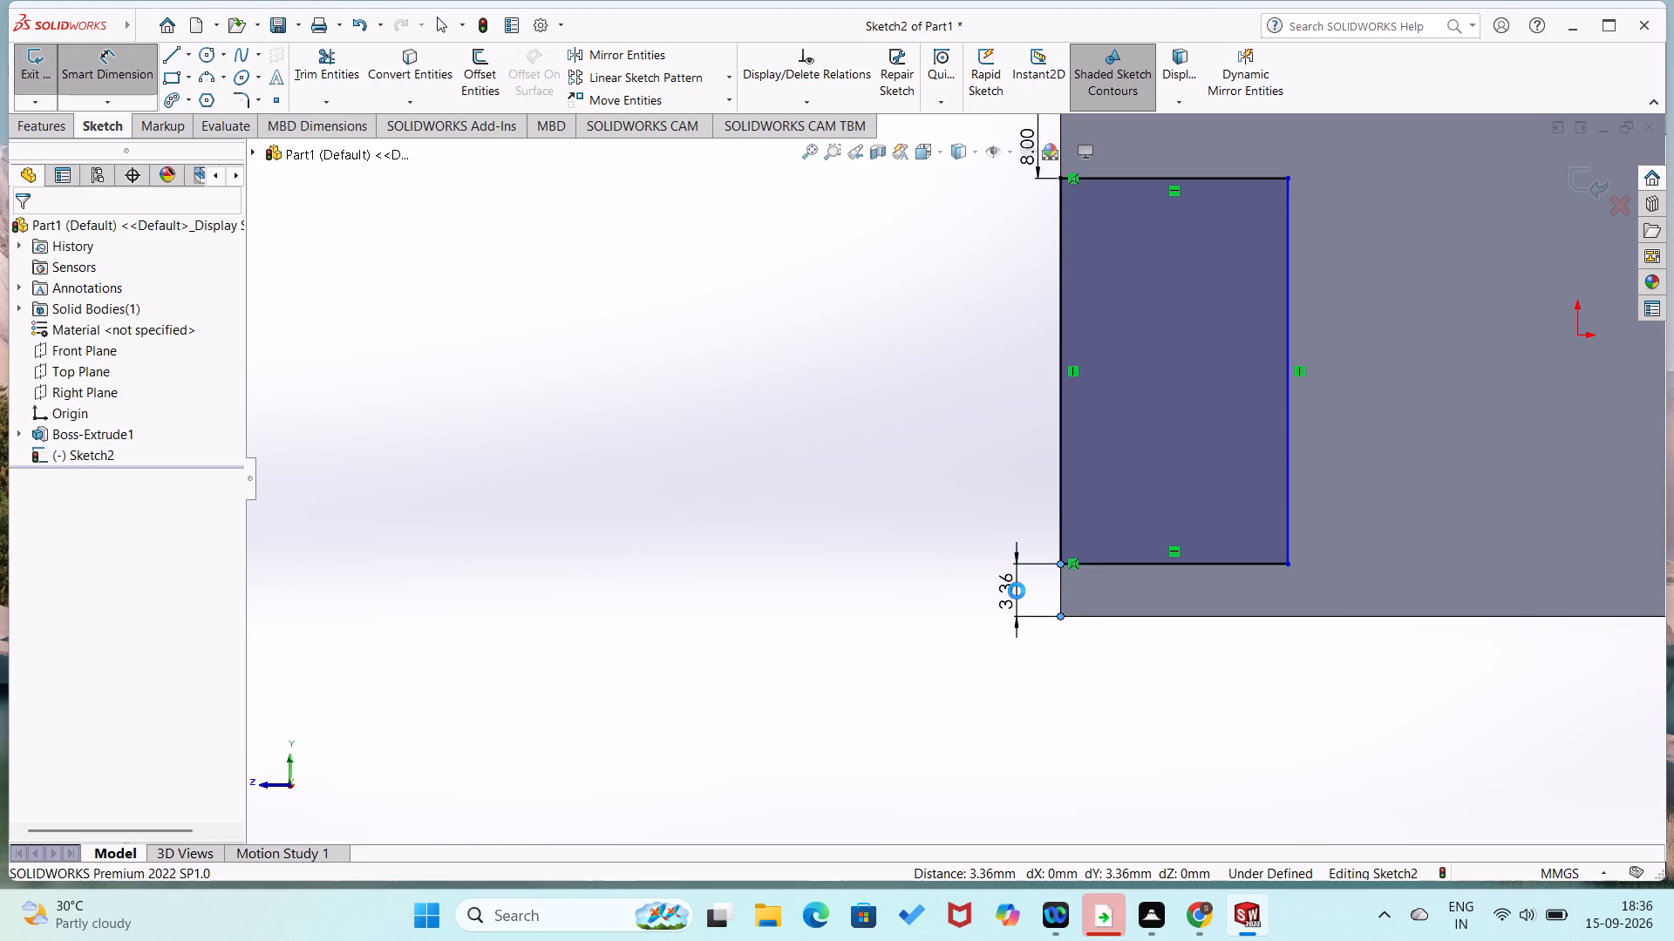
key("8")
key("Return")
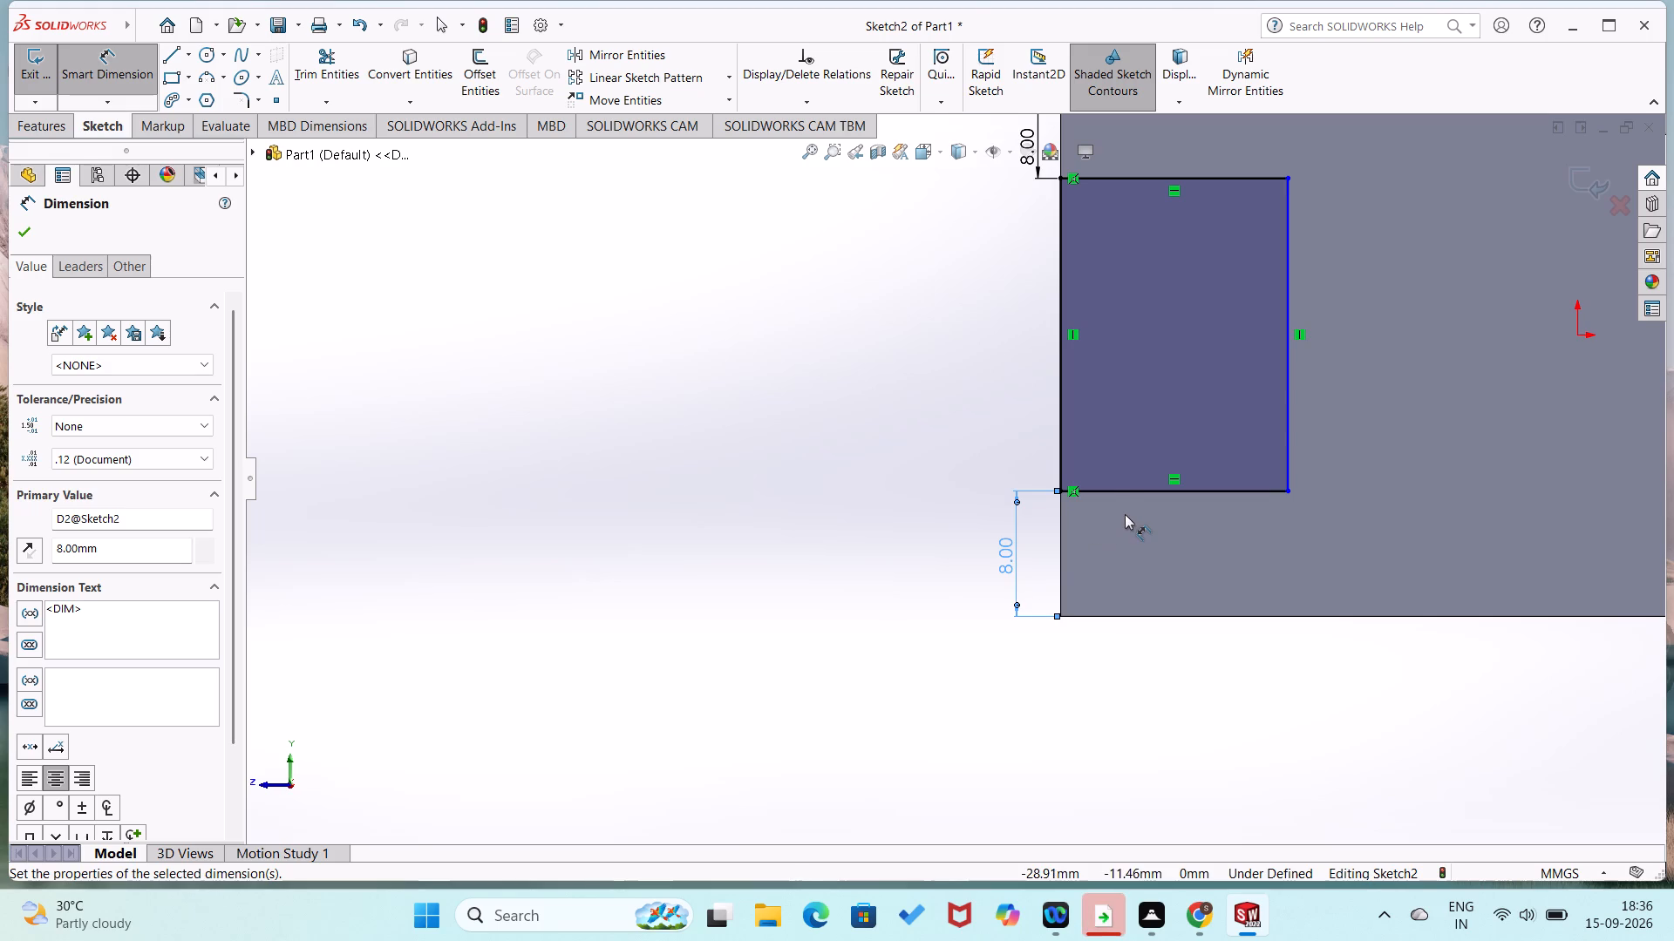
Dimension the rectangle's bottom line to a width of 20 mm.
left_click(1127, 491)
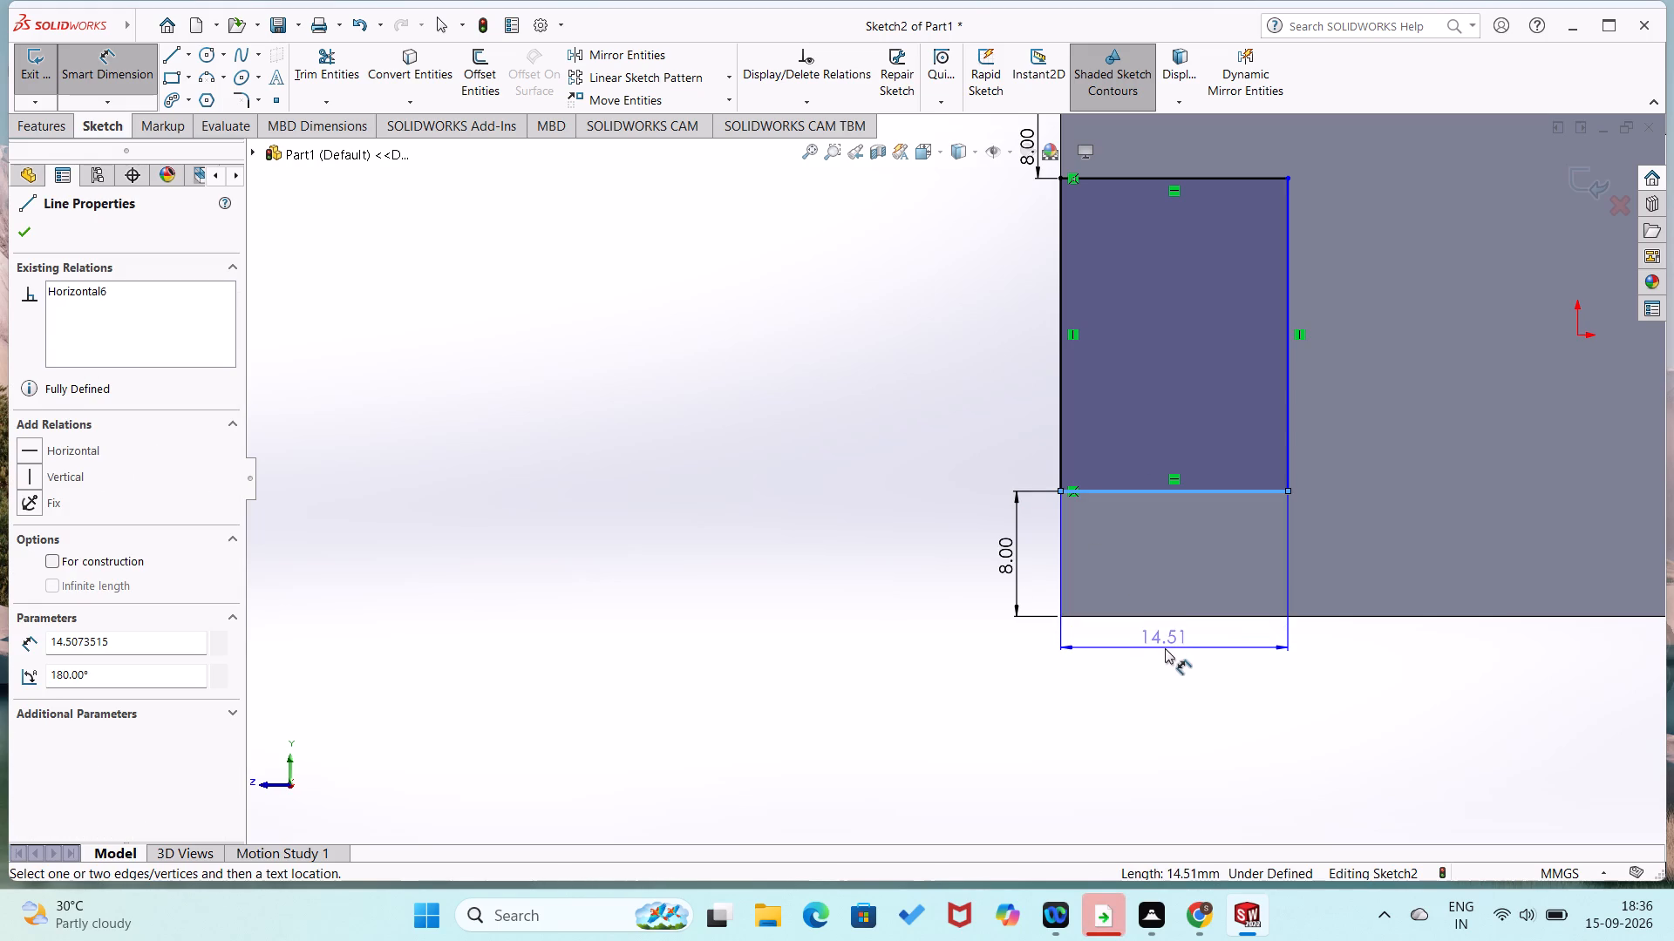
left_click(1165, 648)
type("20")
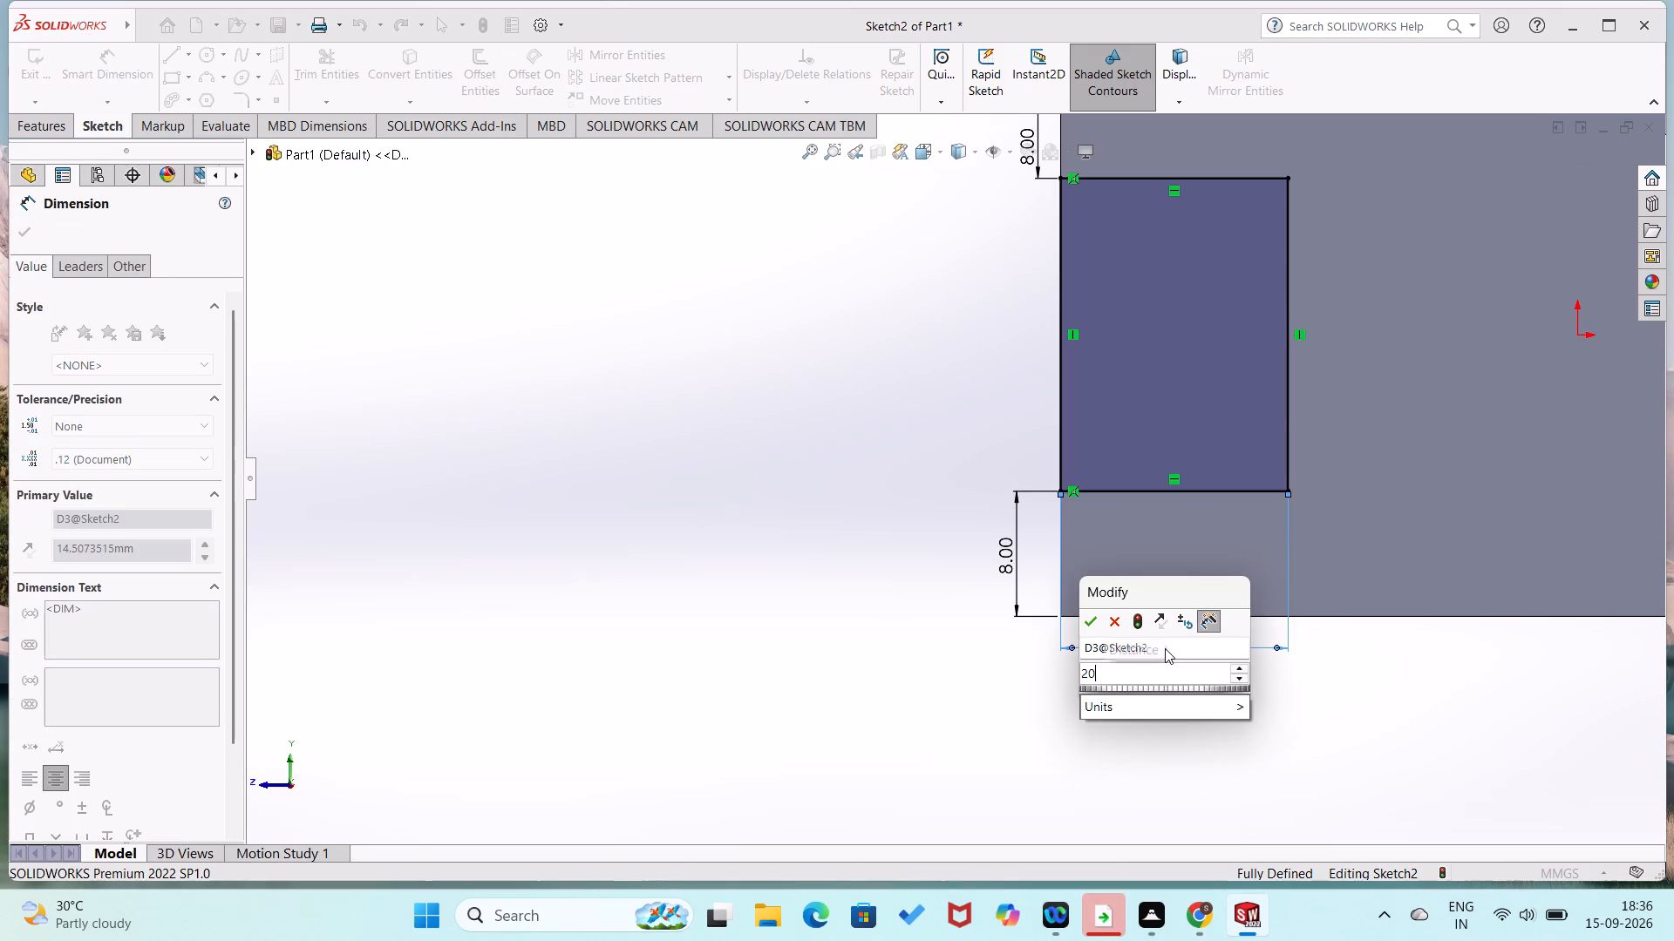
key("Return")
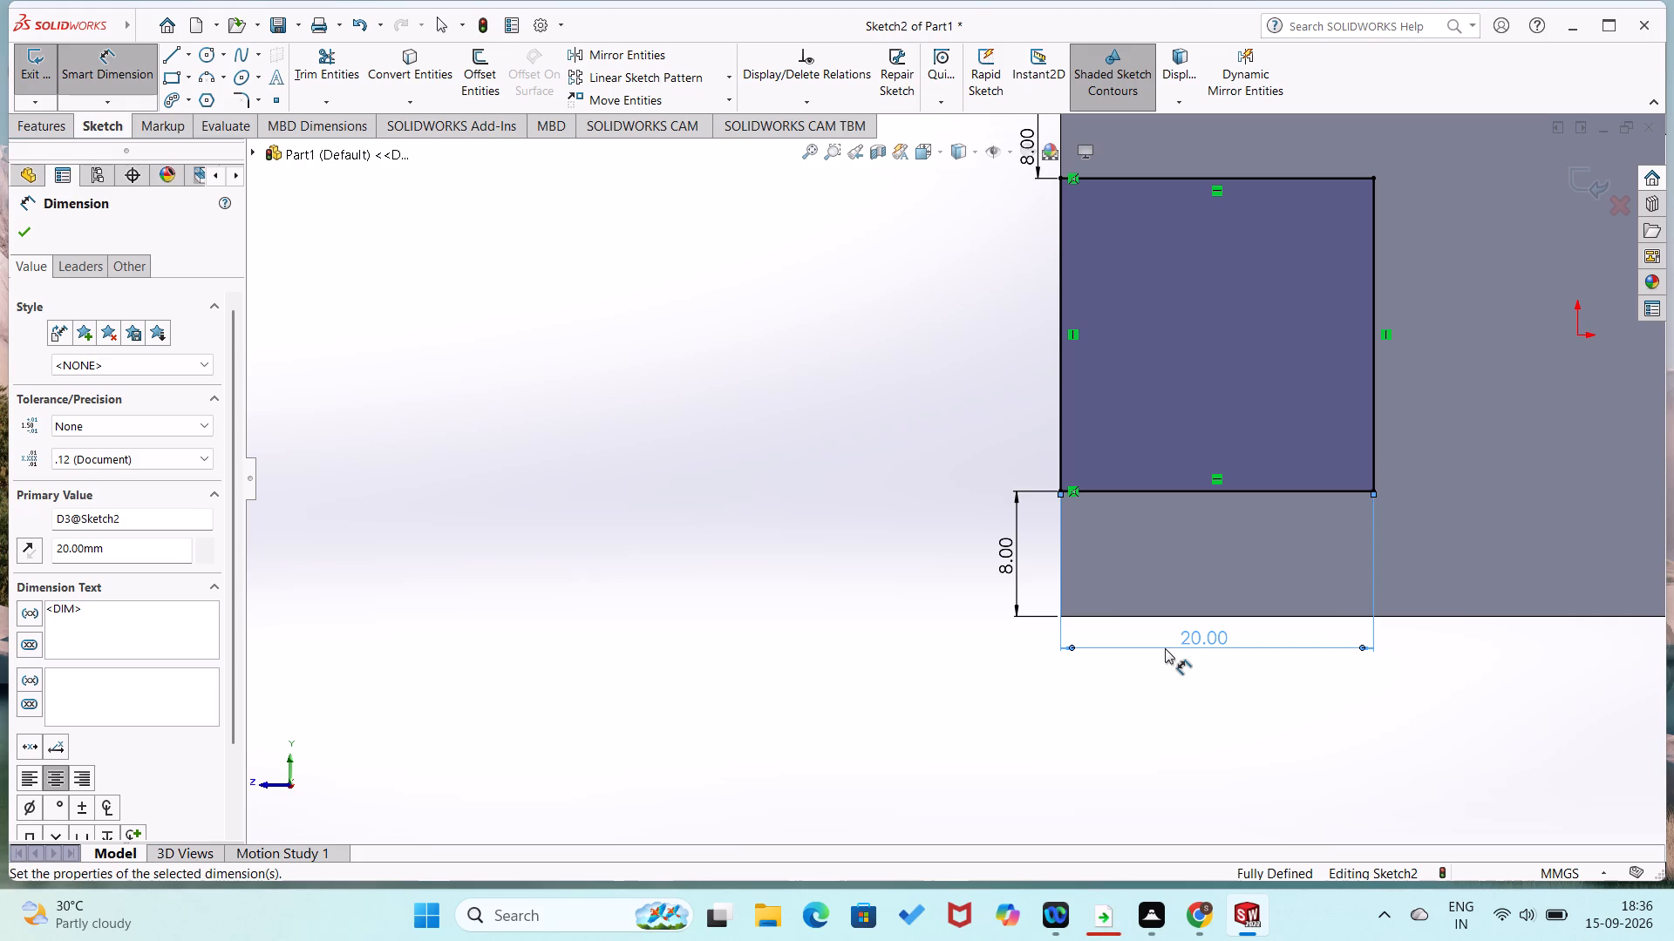
Draw a closed rectangular outline about 17.8 mm wide and 20 mm high against the face's right edge, level with the first rectangle.
scroll(1191, 644, "up", 2)
scroll(1191, 644, "down", 1)
scroll(1191, 644, "up", 2)
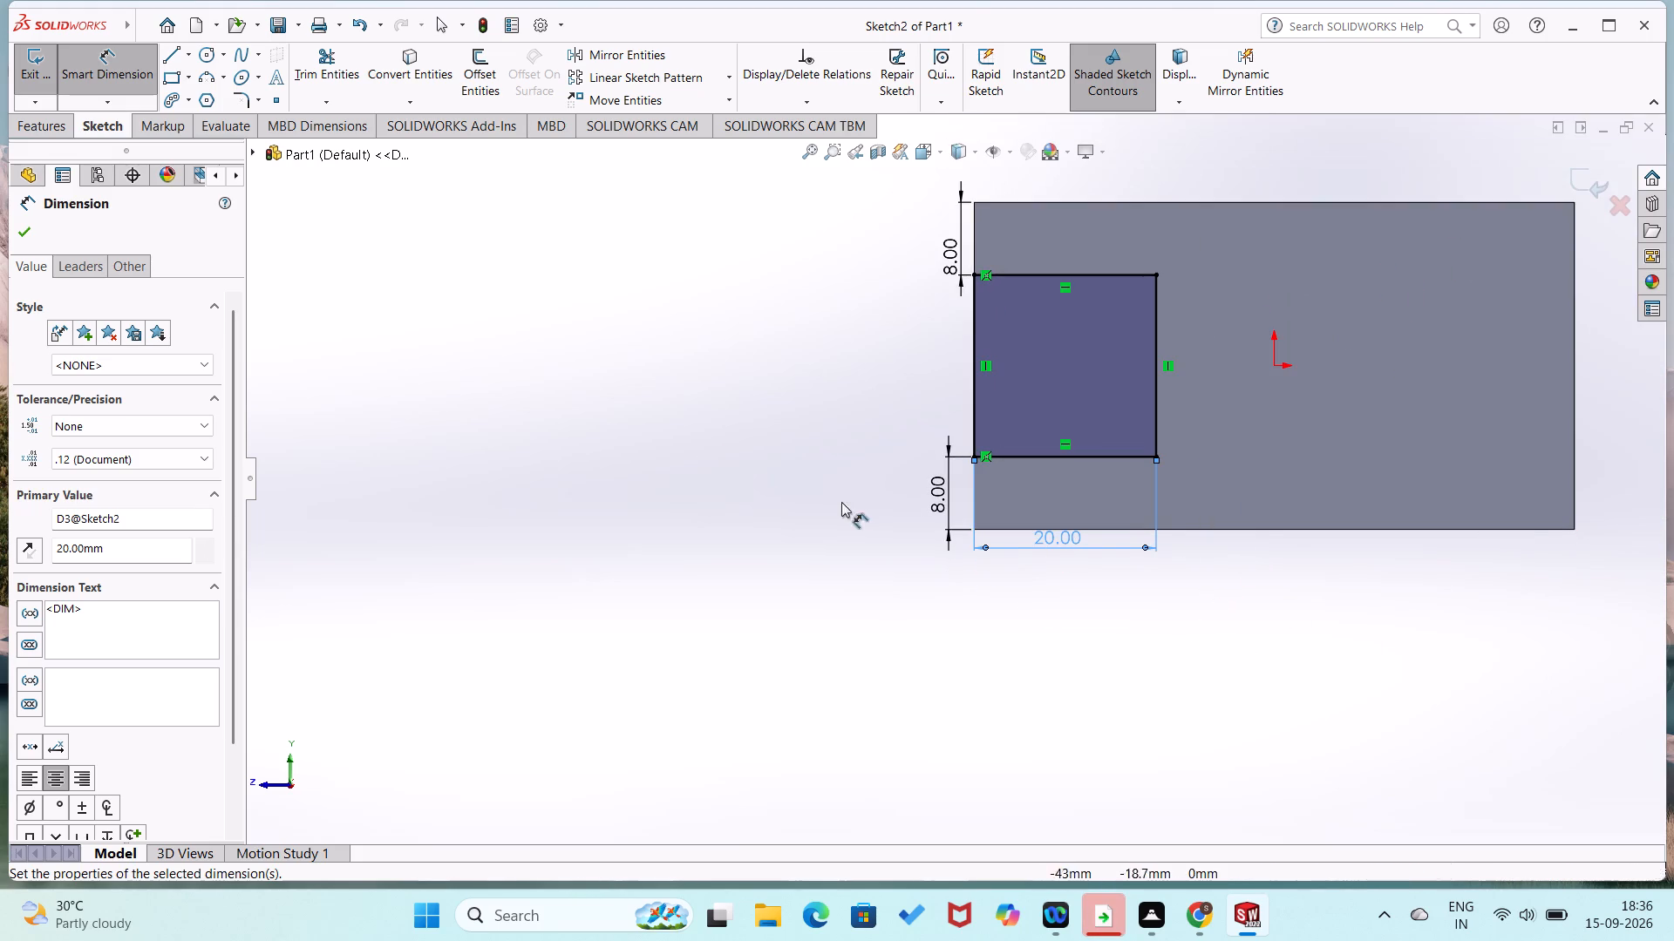
left_click_drag(697, 435, 543, 527)
right_click_drag(544, 525, 443, 613)
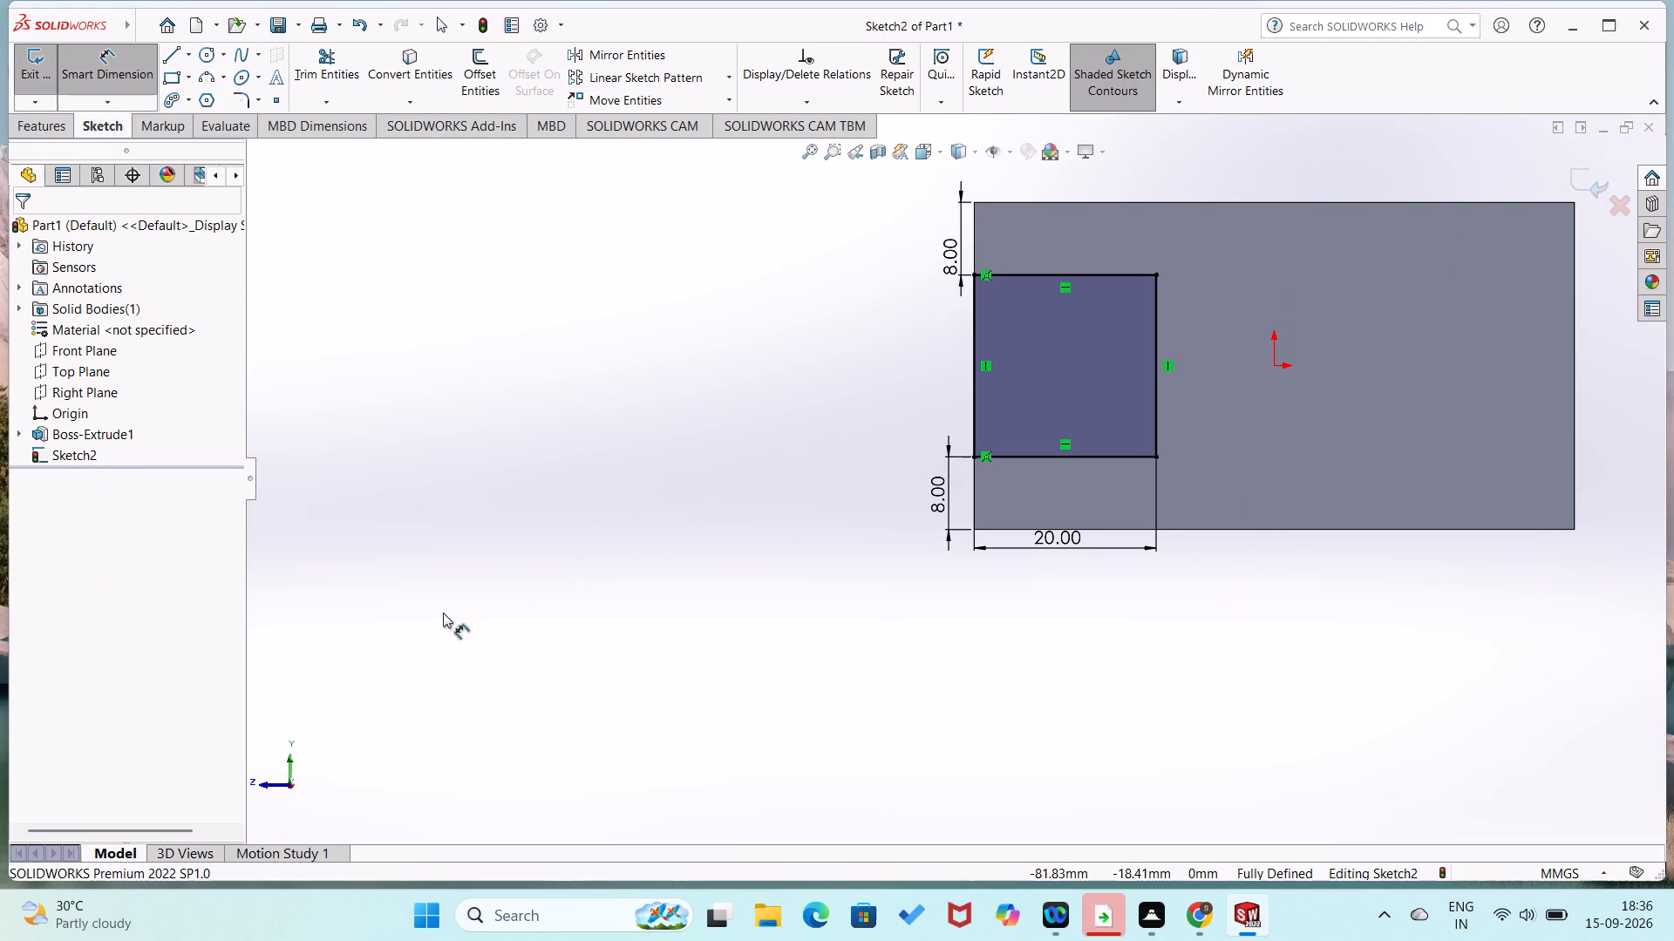
right_click_drag(443, 613, 441, 613)
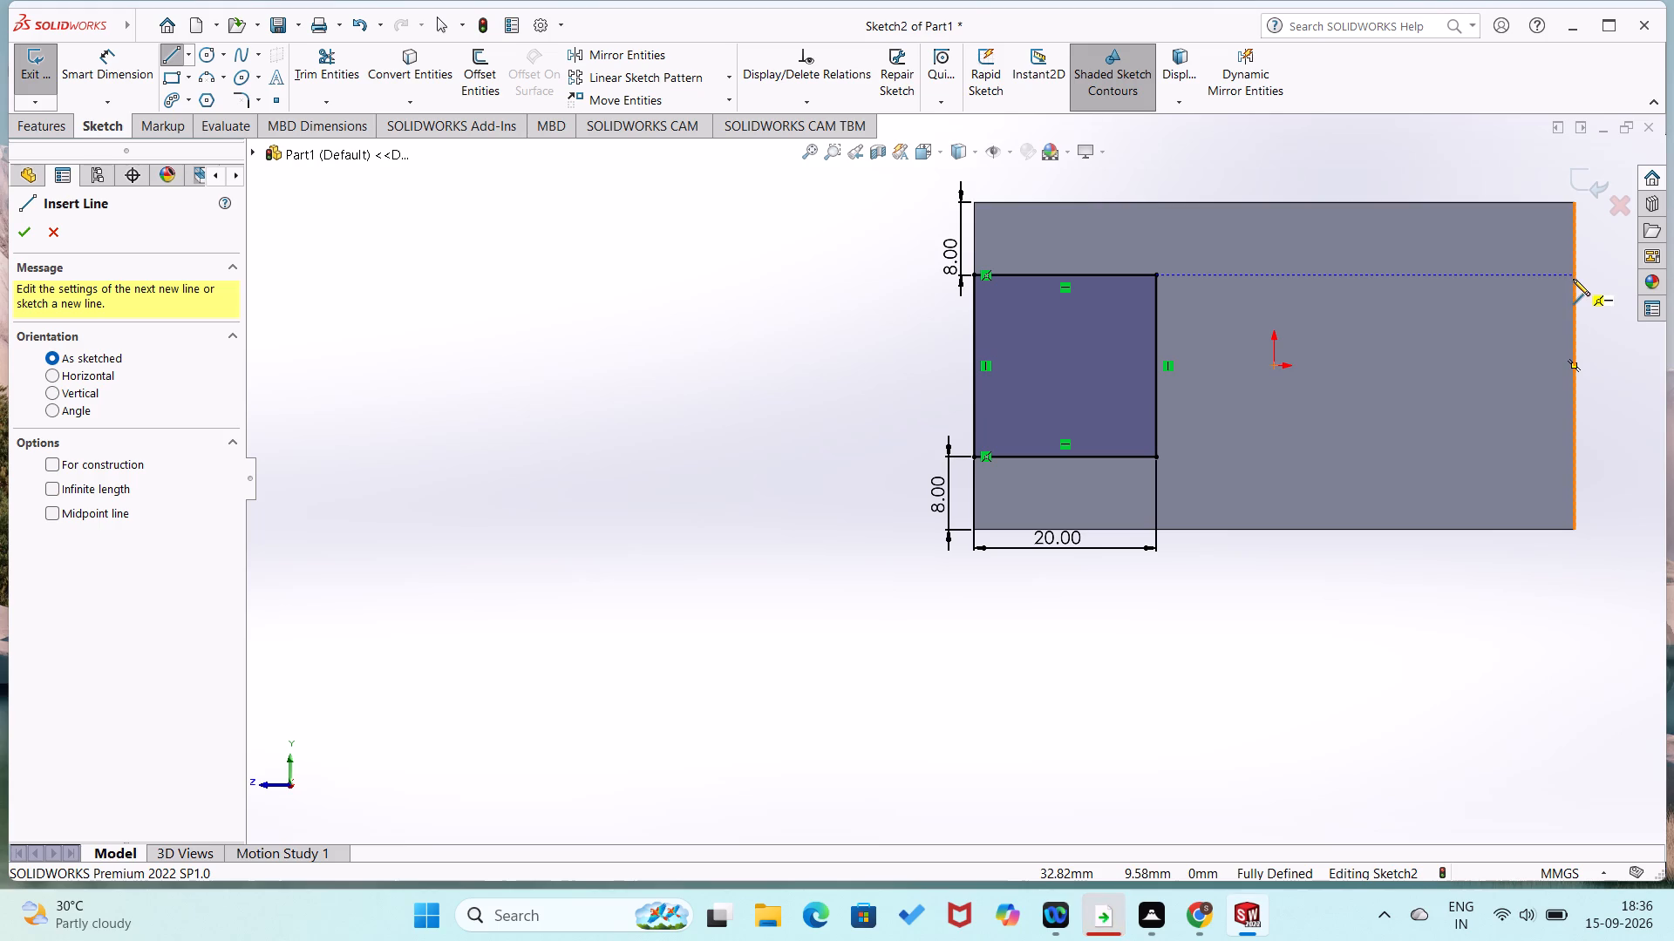
left_click(1575, 274)
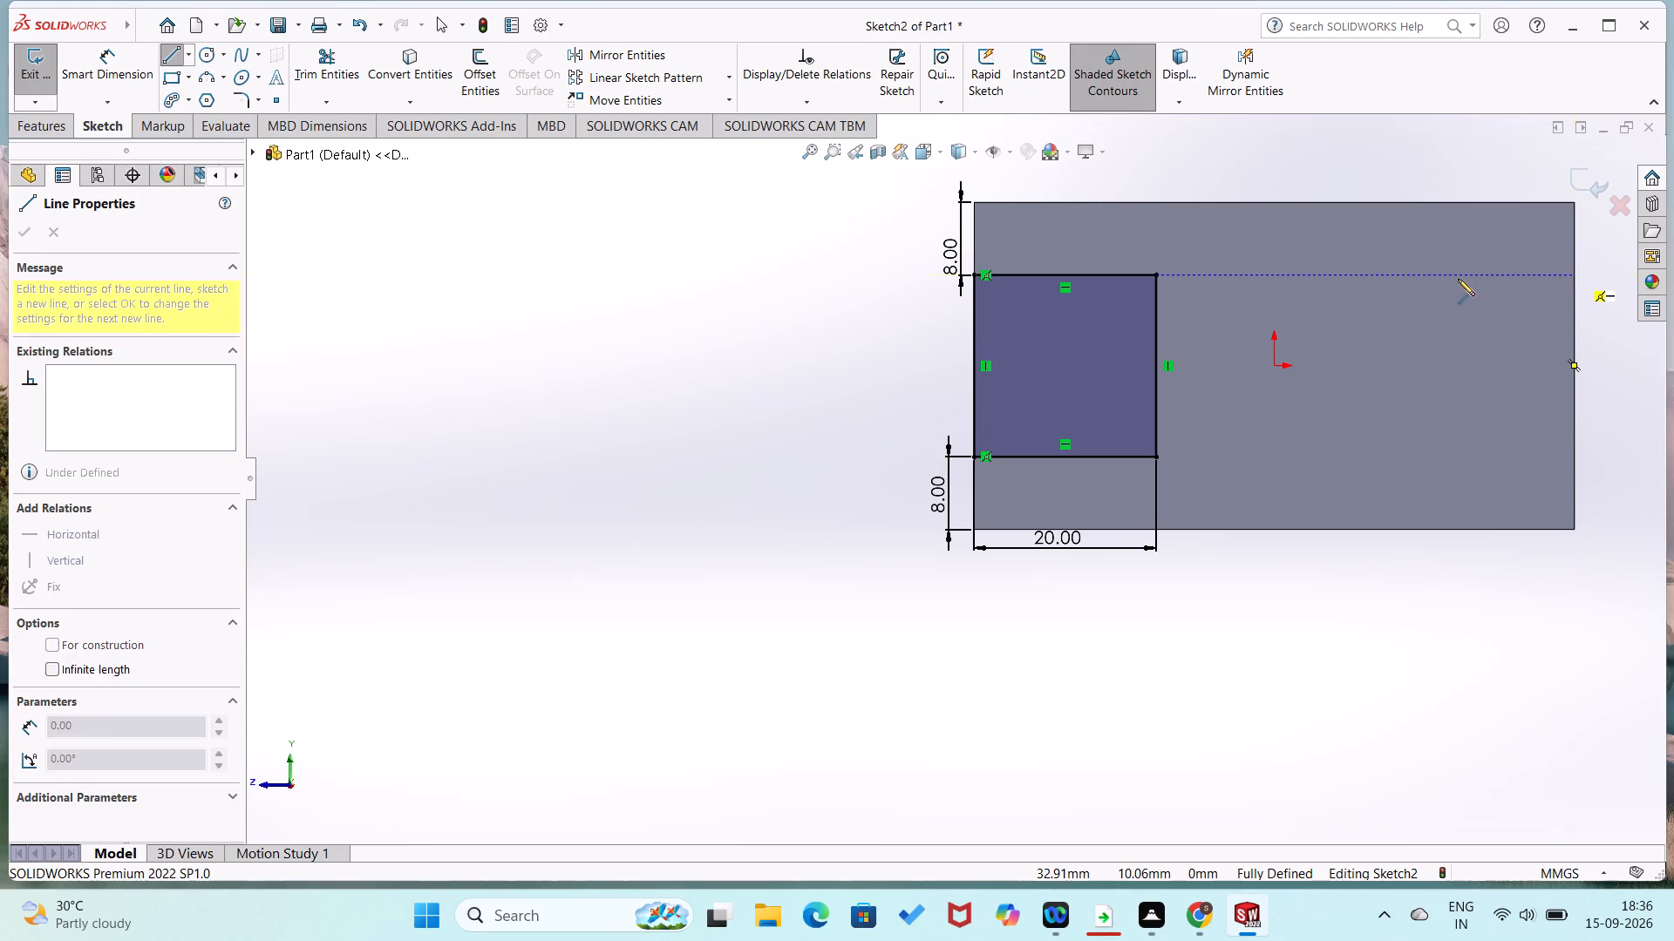
left_click(1412, 276)
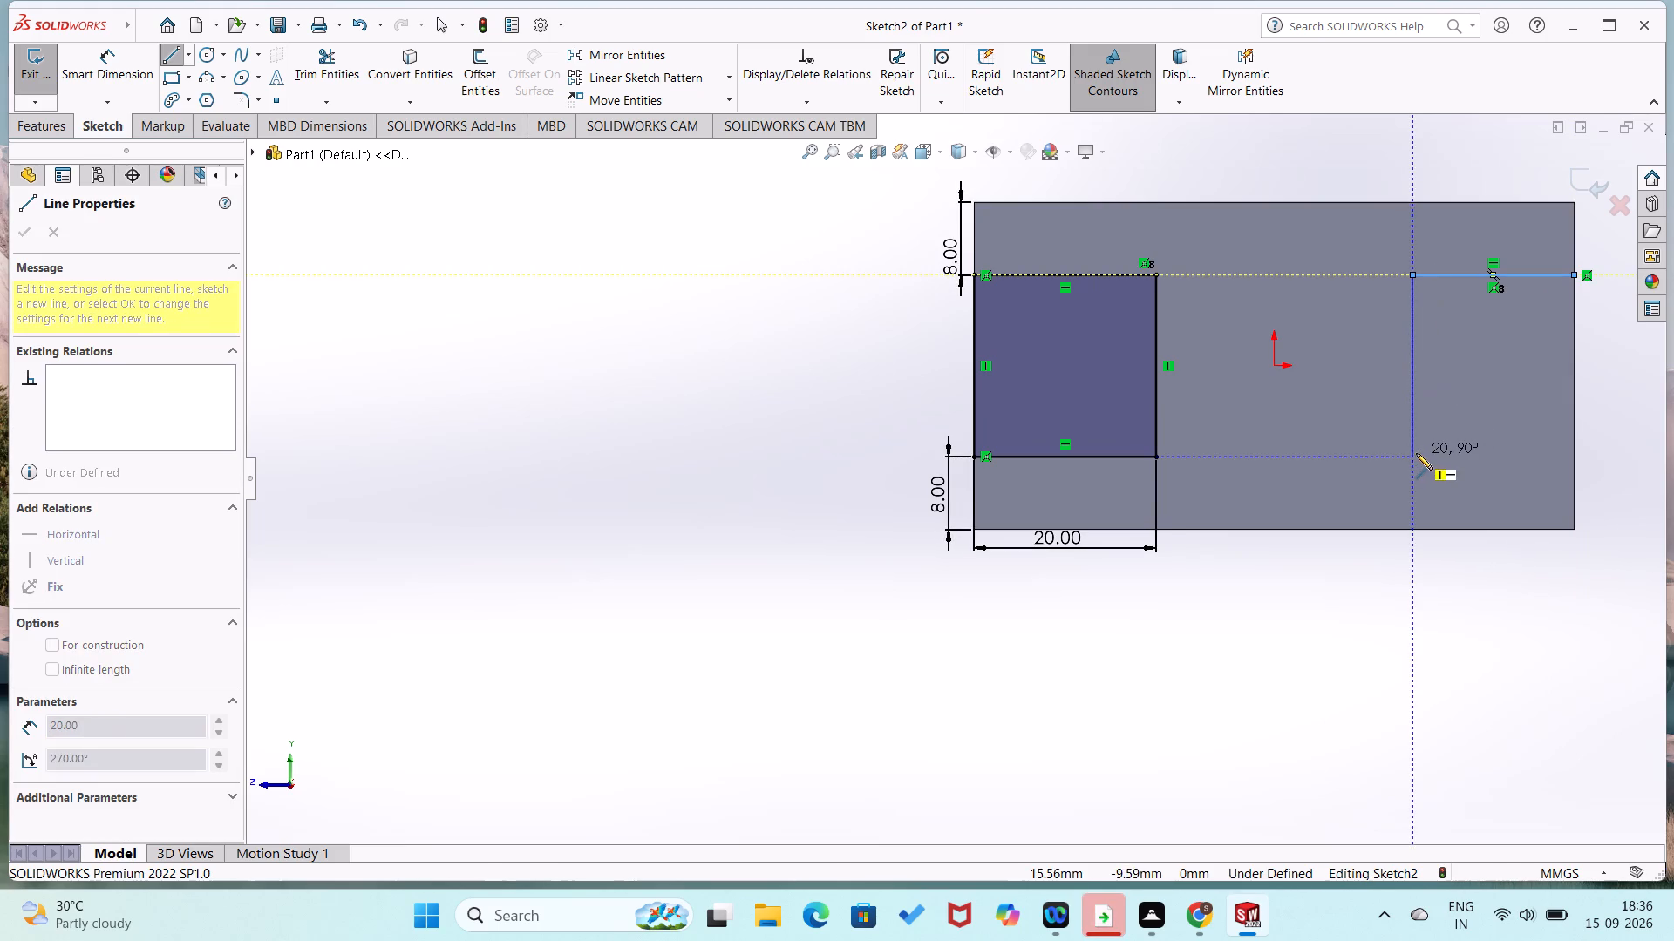
left_click(1416, 453)
left_click(1575, 457)
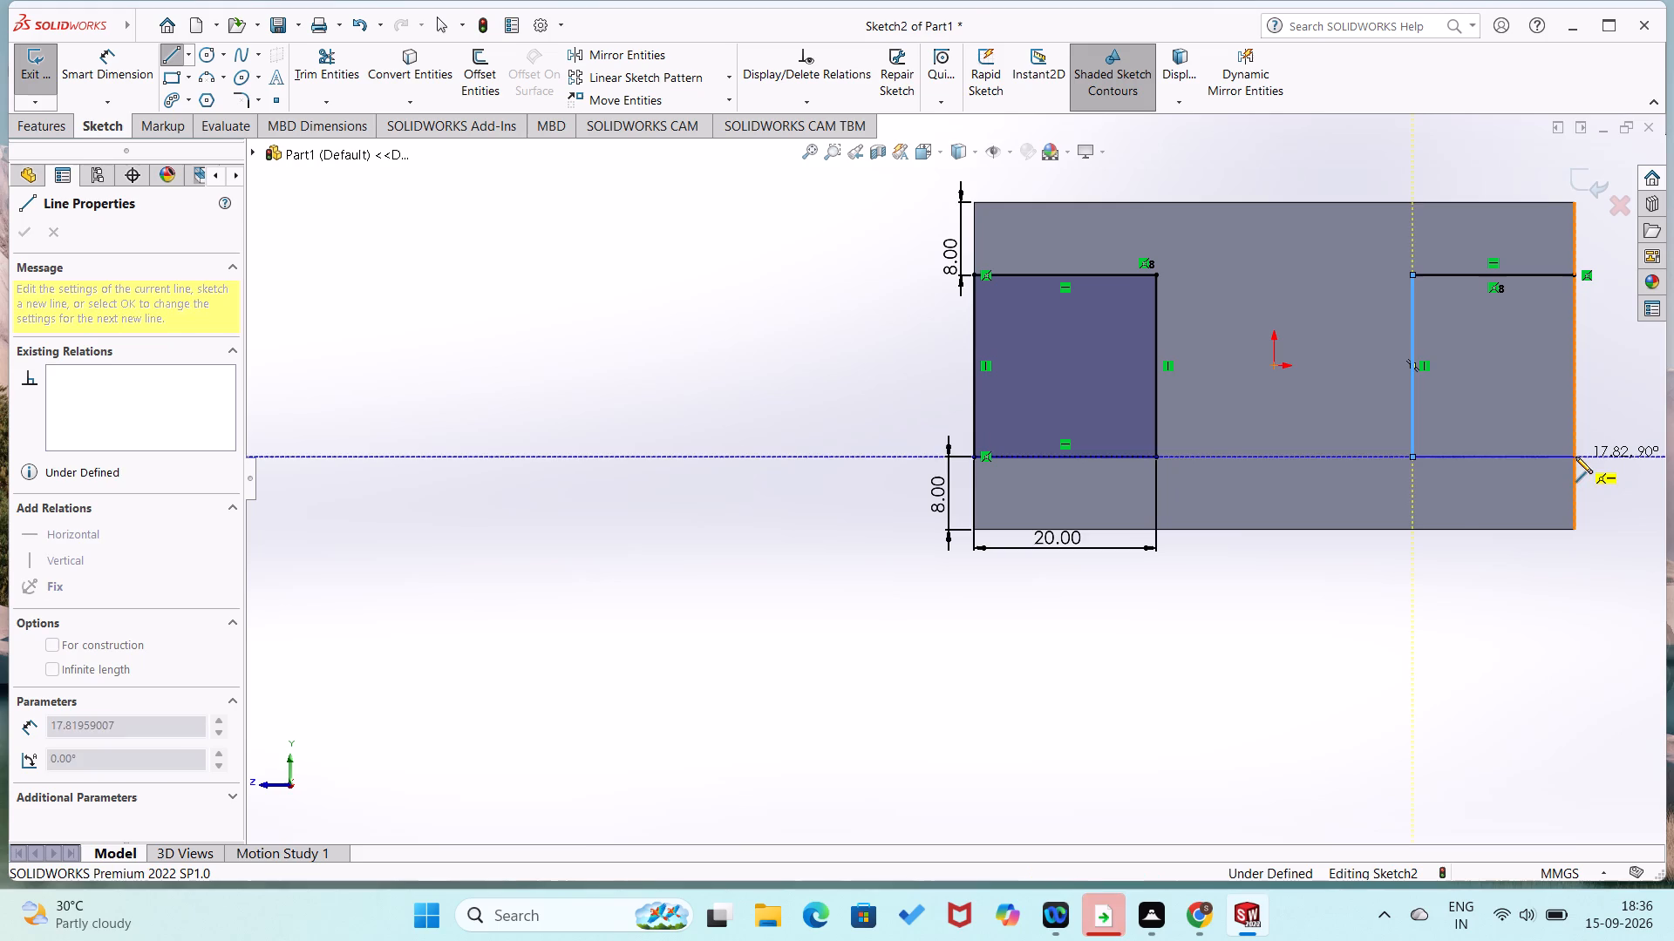
left_click(1574, 275)
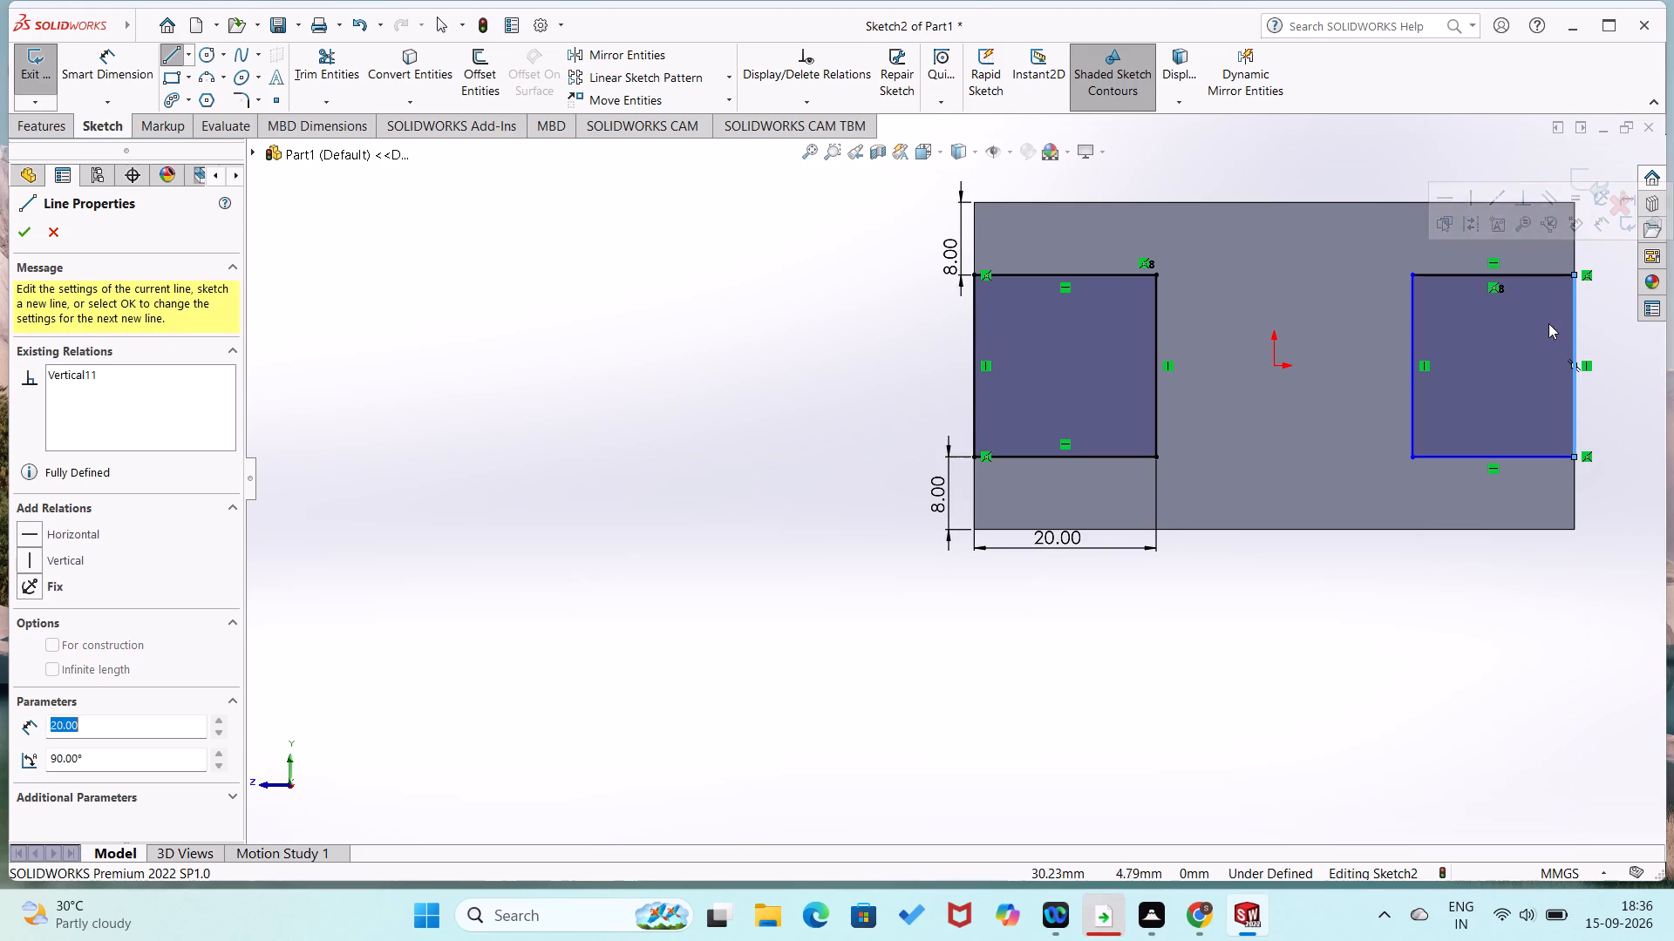
right_click(1547, 325)
left_click(1545, 340)
Dimension the second rectangle's bottom line to a width of 20 mm.
right_click_drag(1359, 586, 1355, 592)
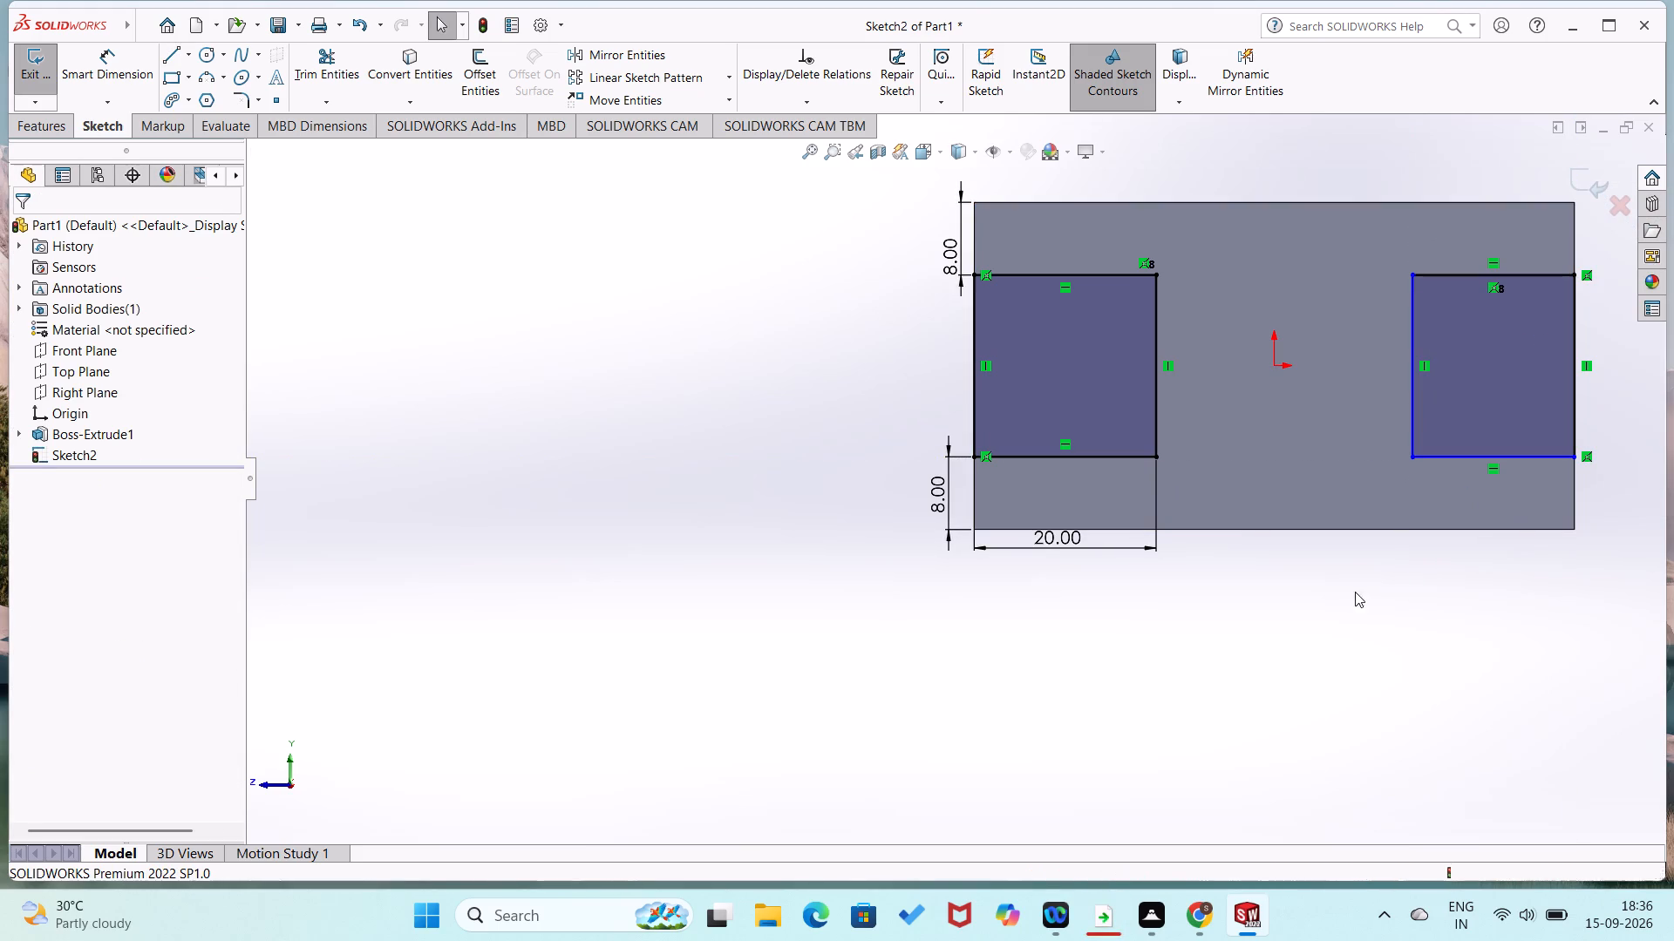
right_click_drag(1355, 592, 1358, 450)
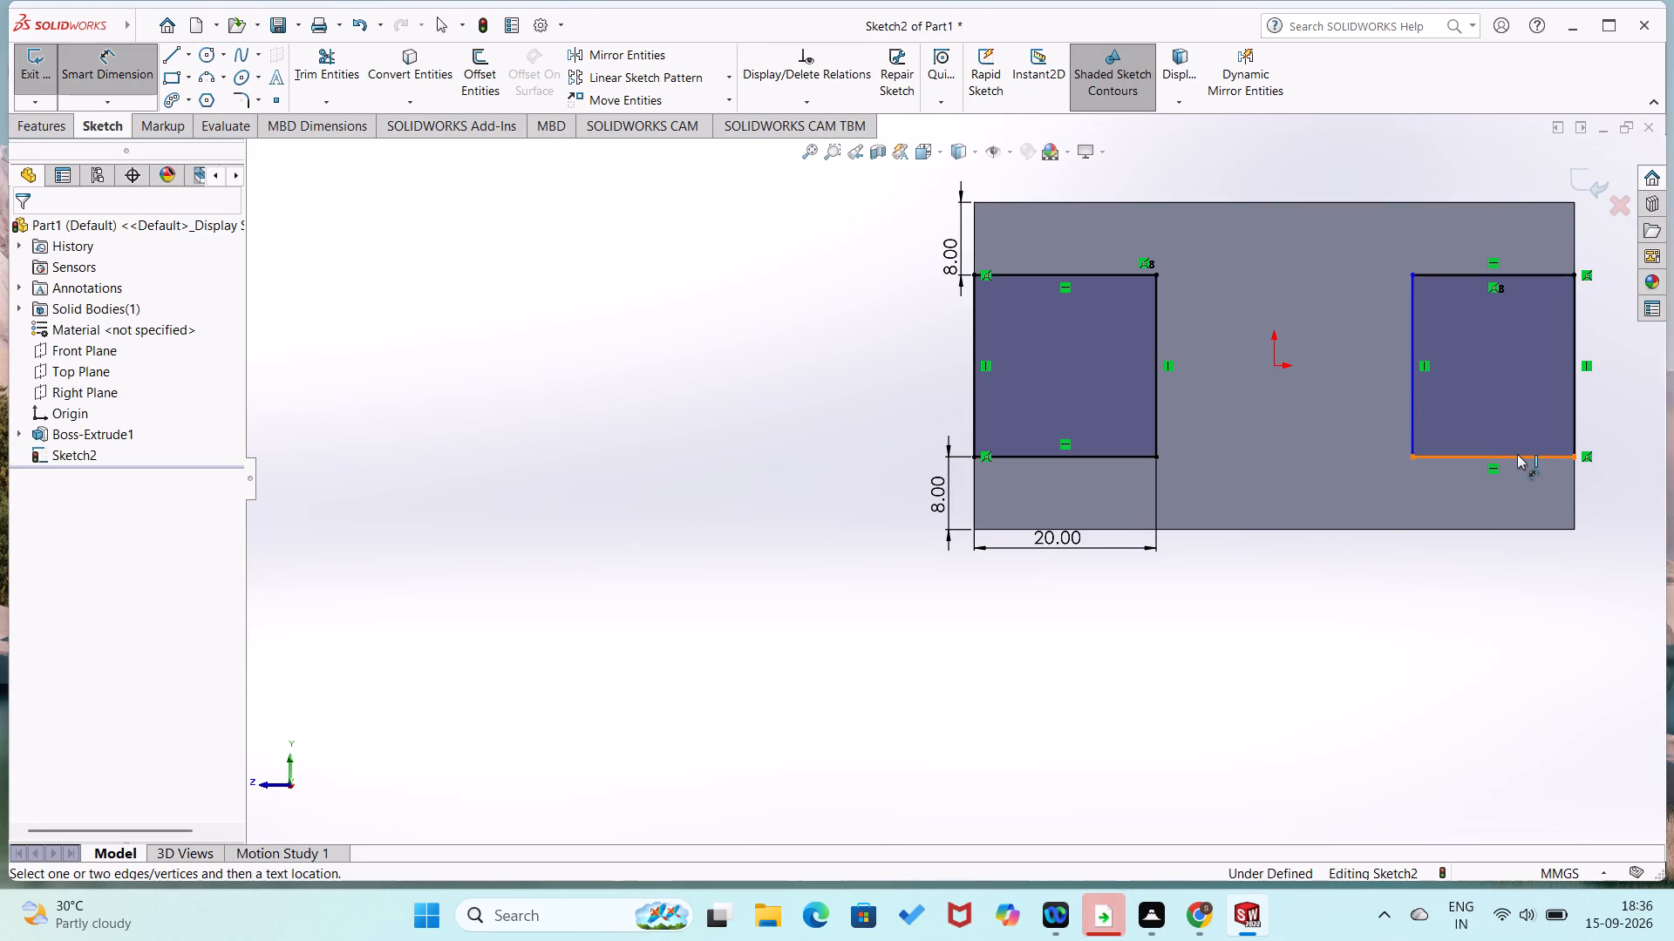
left_click(1517, 454)
left_click(1526, 578)
type("20")
key("Return")
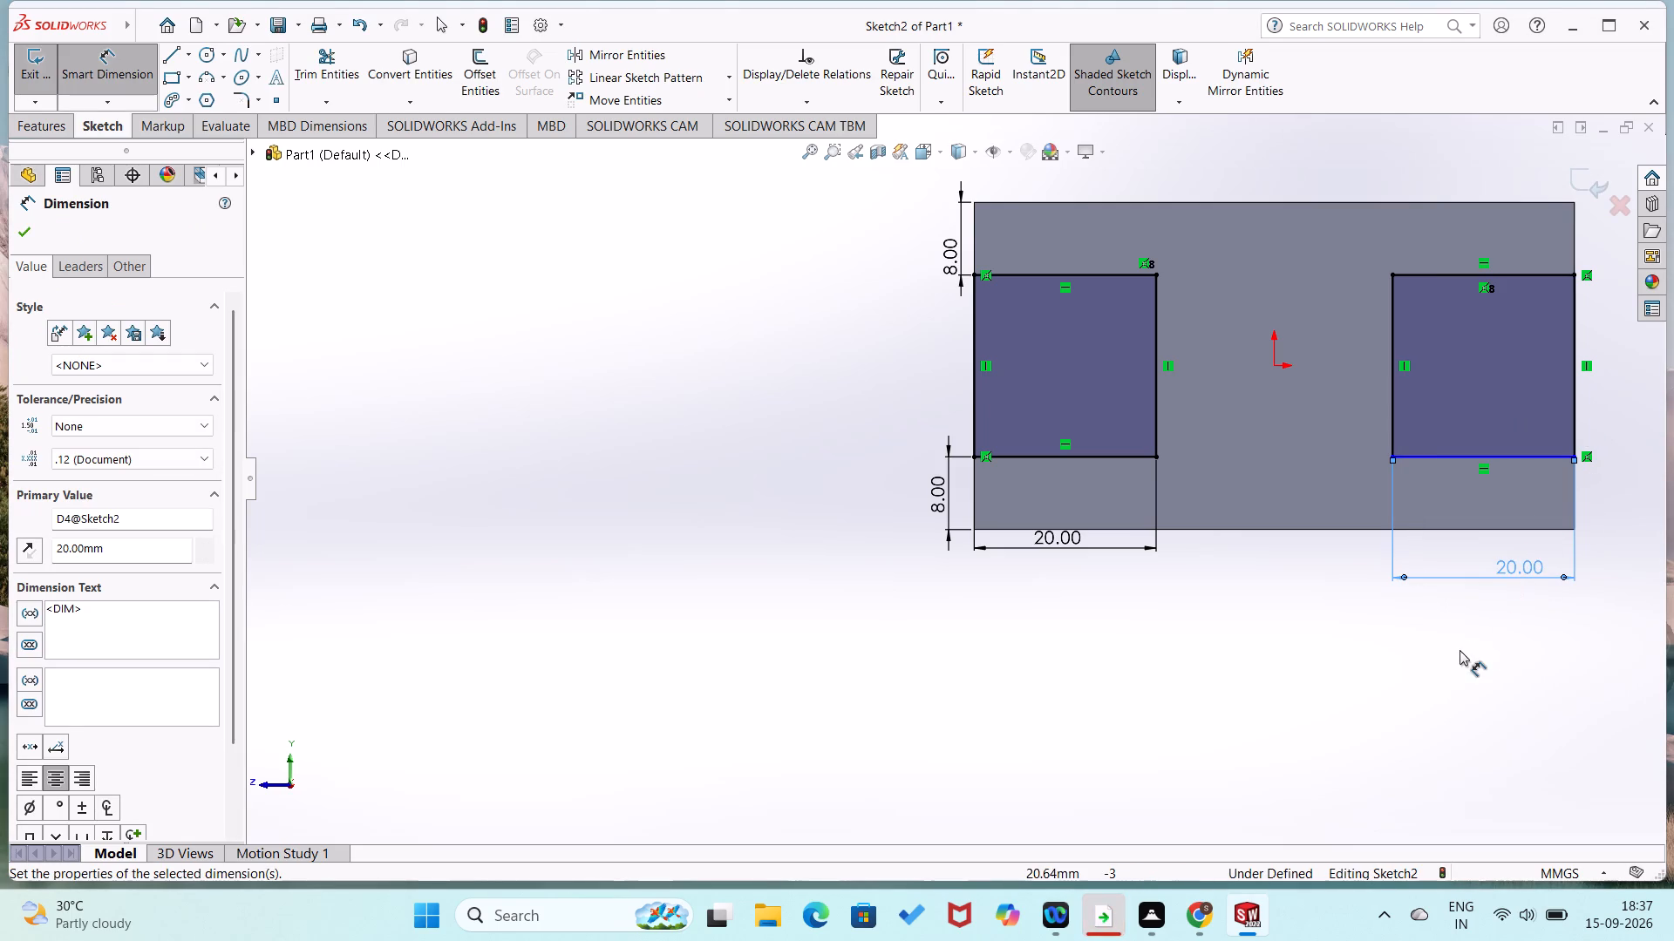
key("Escape")
Dimension the vertical distance from the face's lower right corner to the second rectangle's lower right corner, with a value of -12 mm.
scroll(1510, 612, "up", 2)
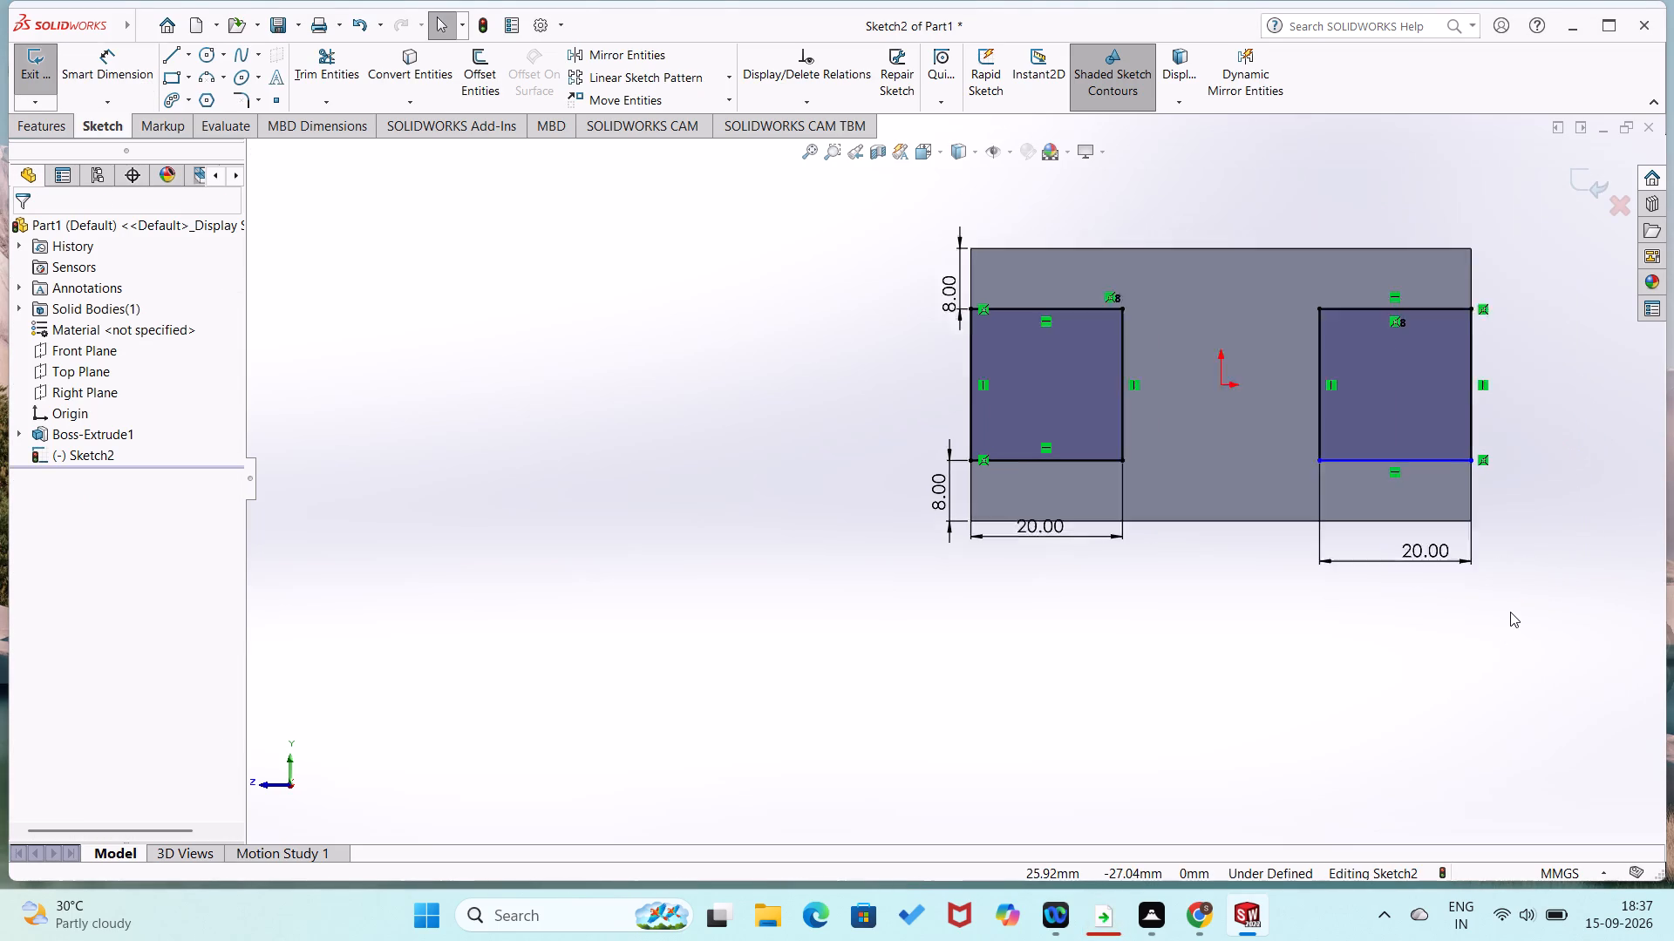
scroll(1510, 612, "down", 4)
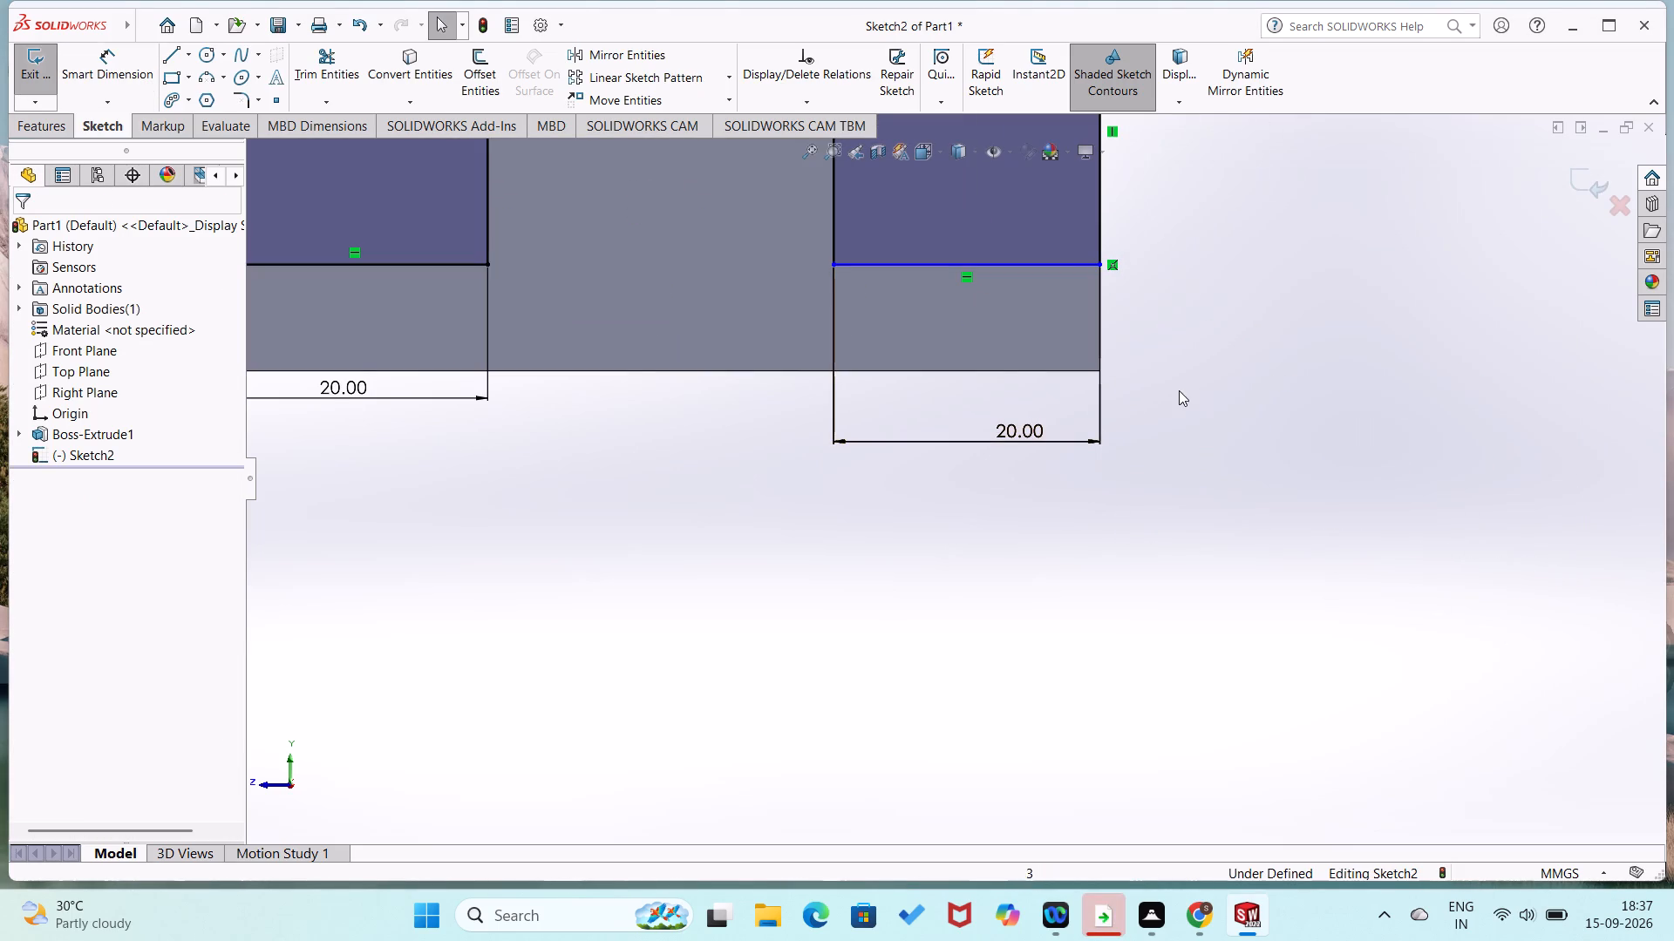
right_click_drag(1179, 390, 1193, 220)
left_click(1101, 372)
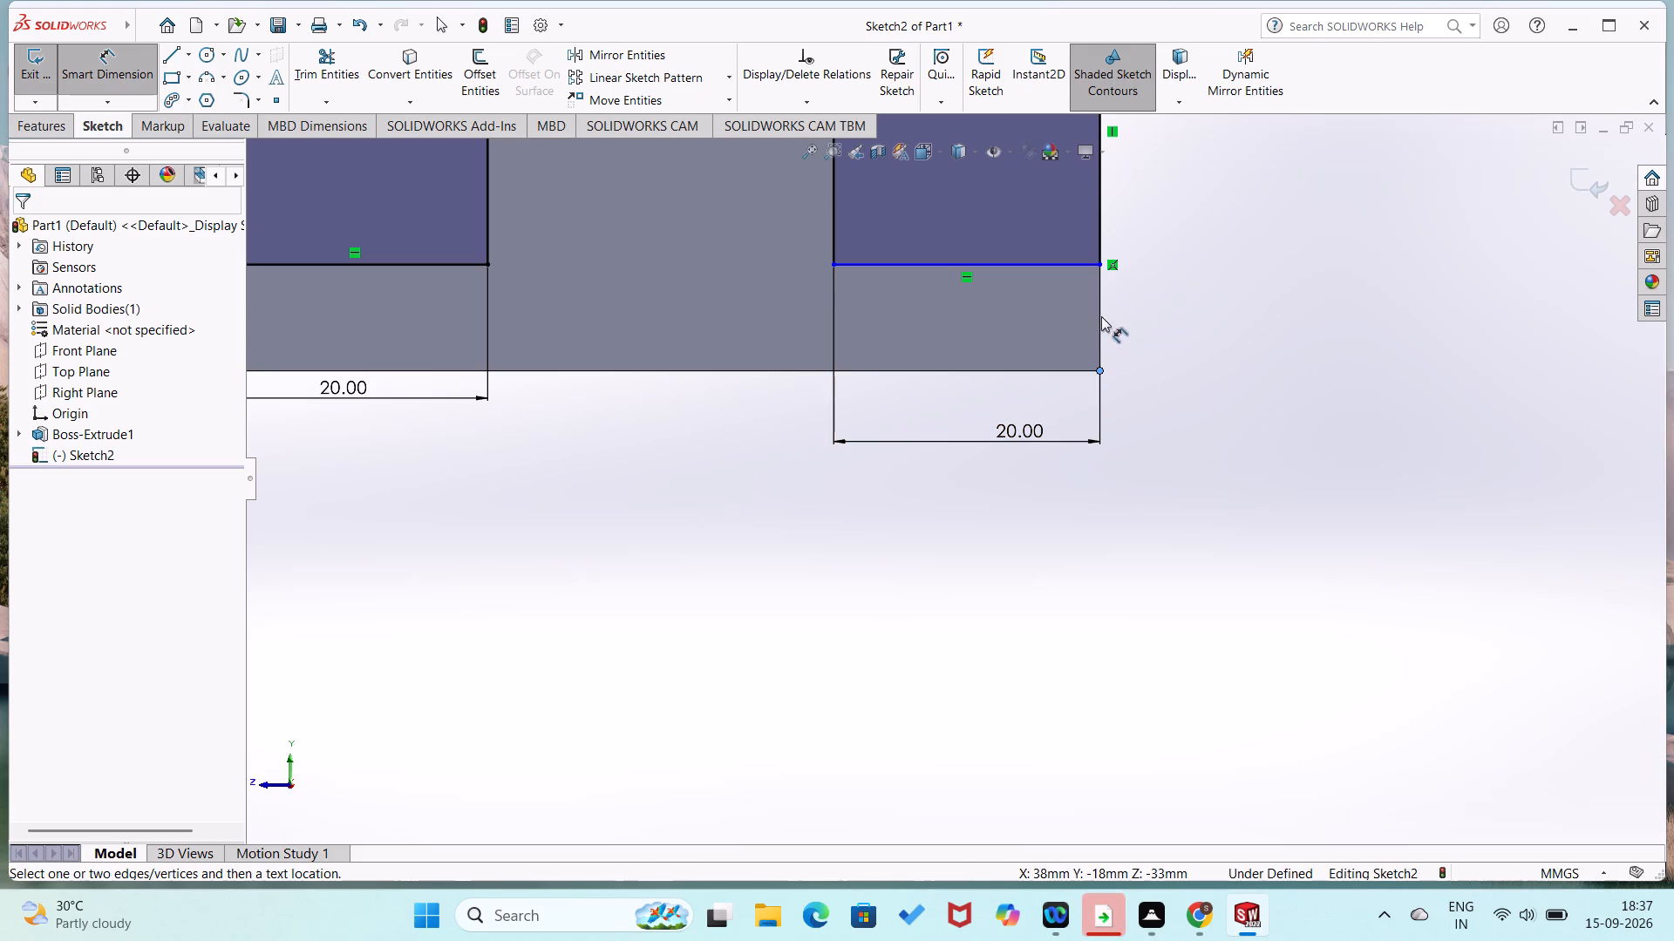
left_click(1104, 267)
left_click(1136, 294)
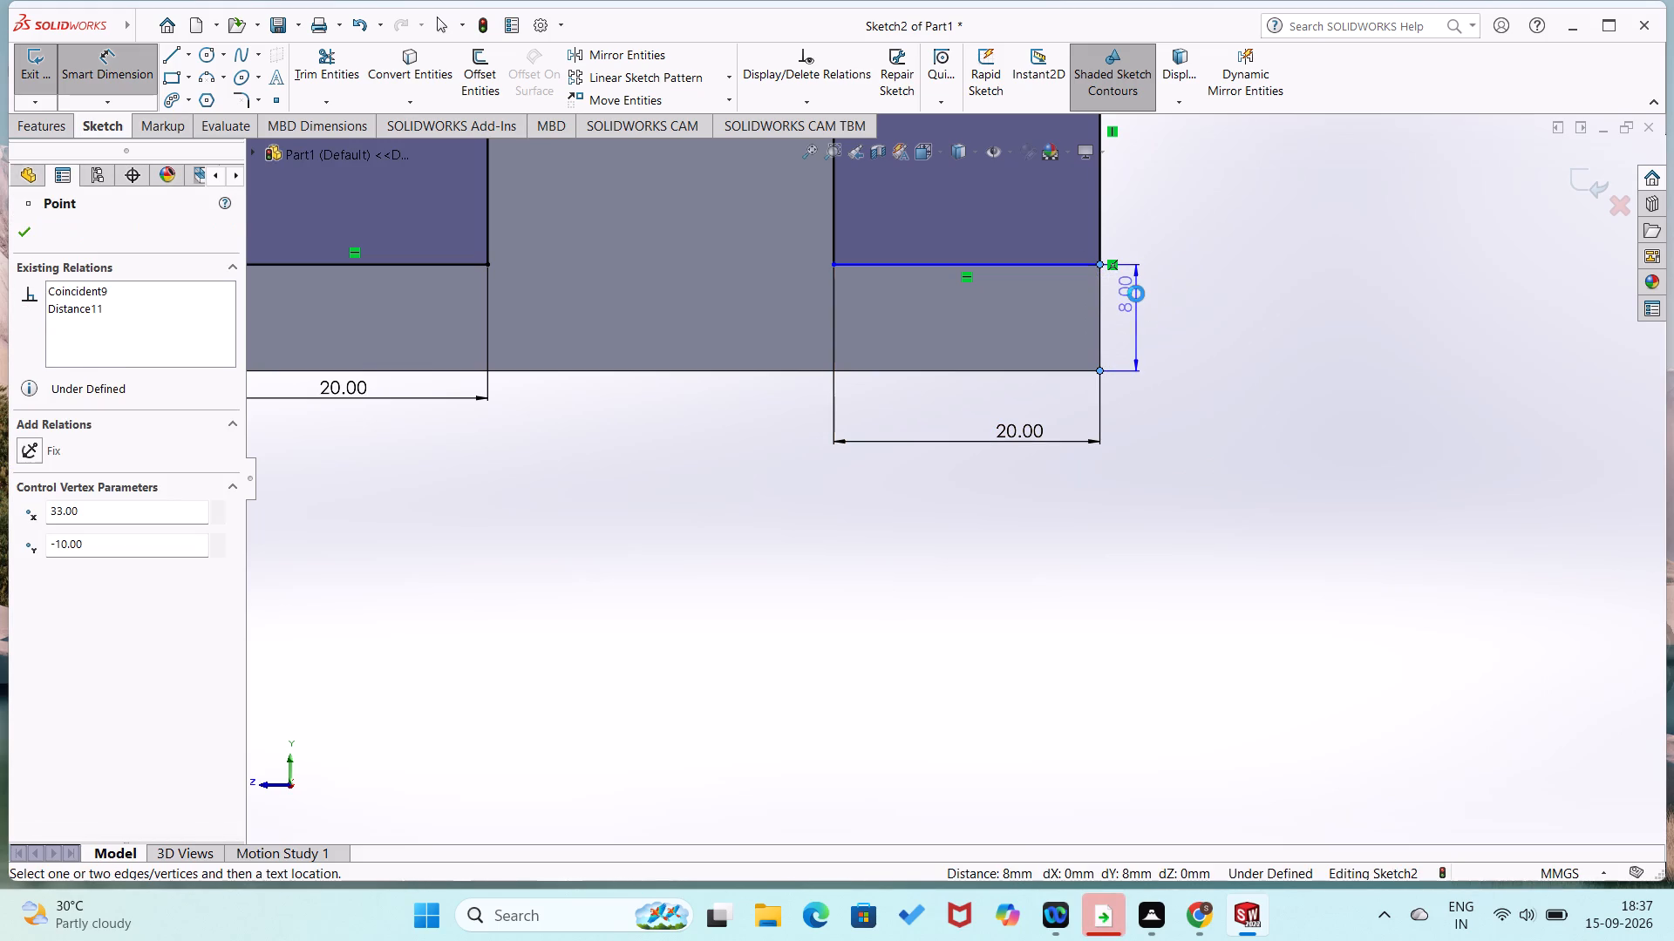
scroll(1140, 294, "up", 2)
scroll(1144, 297, "down", 4)
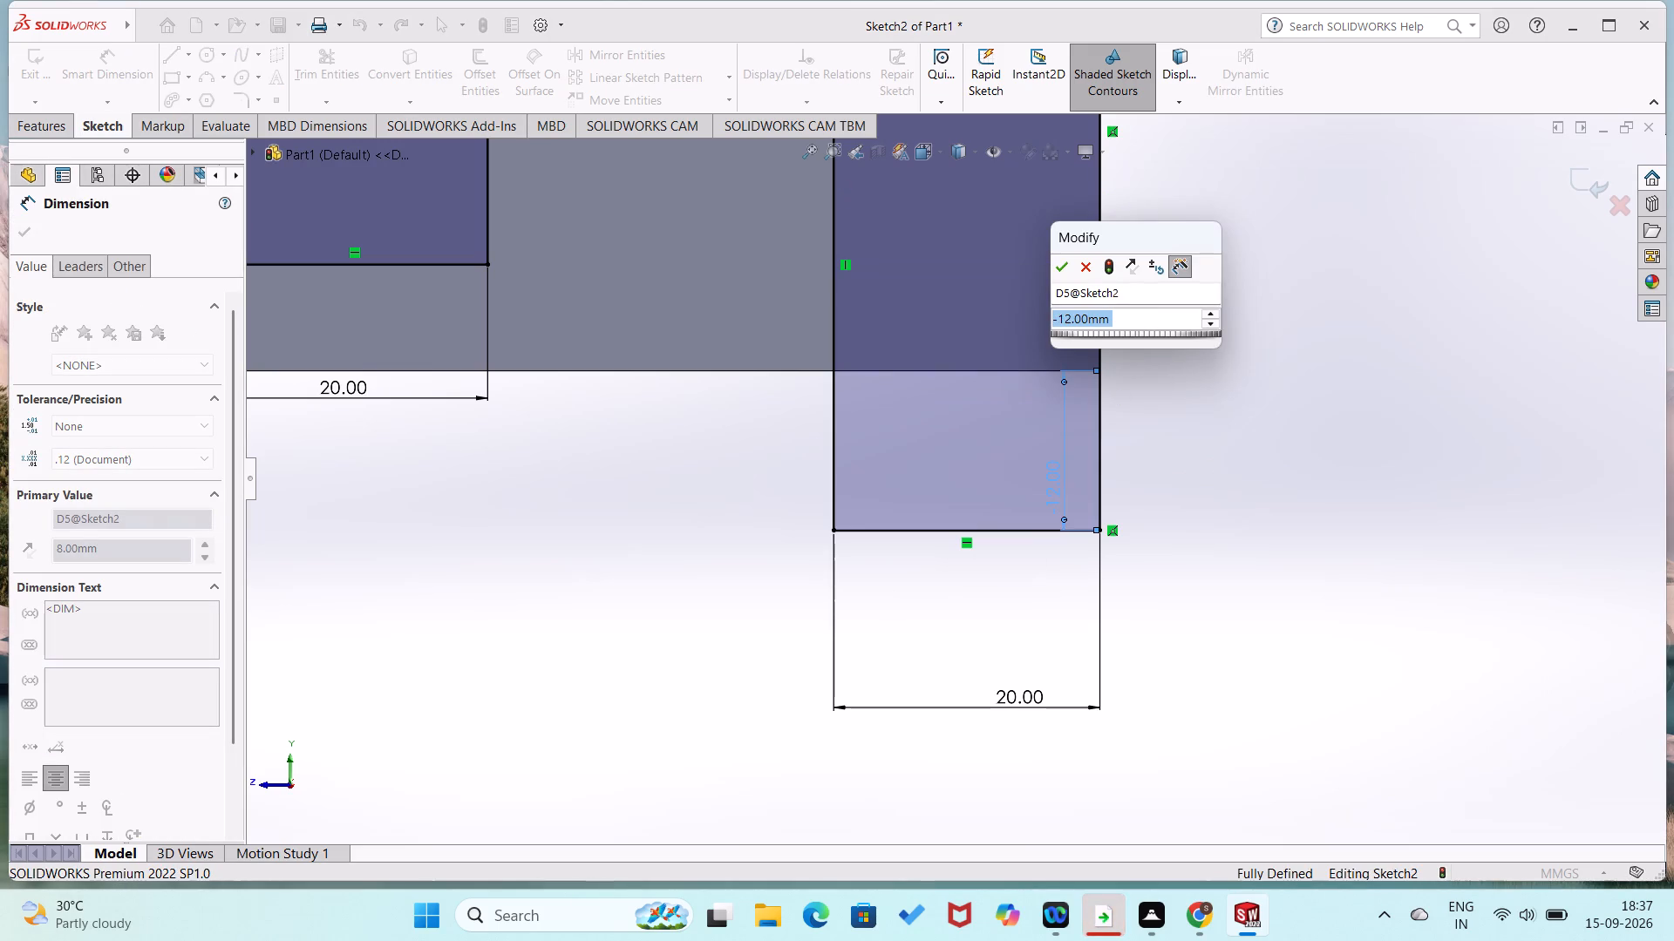
left_click(1070, 270)
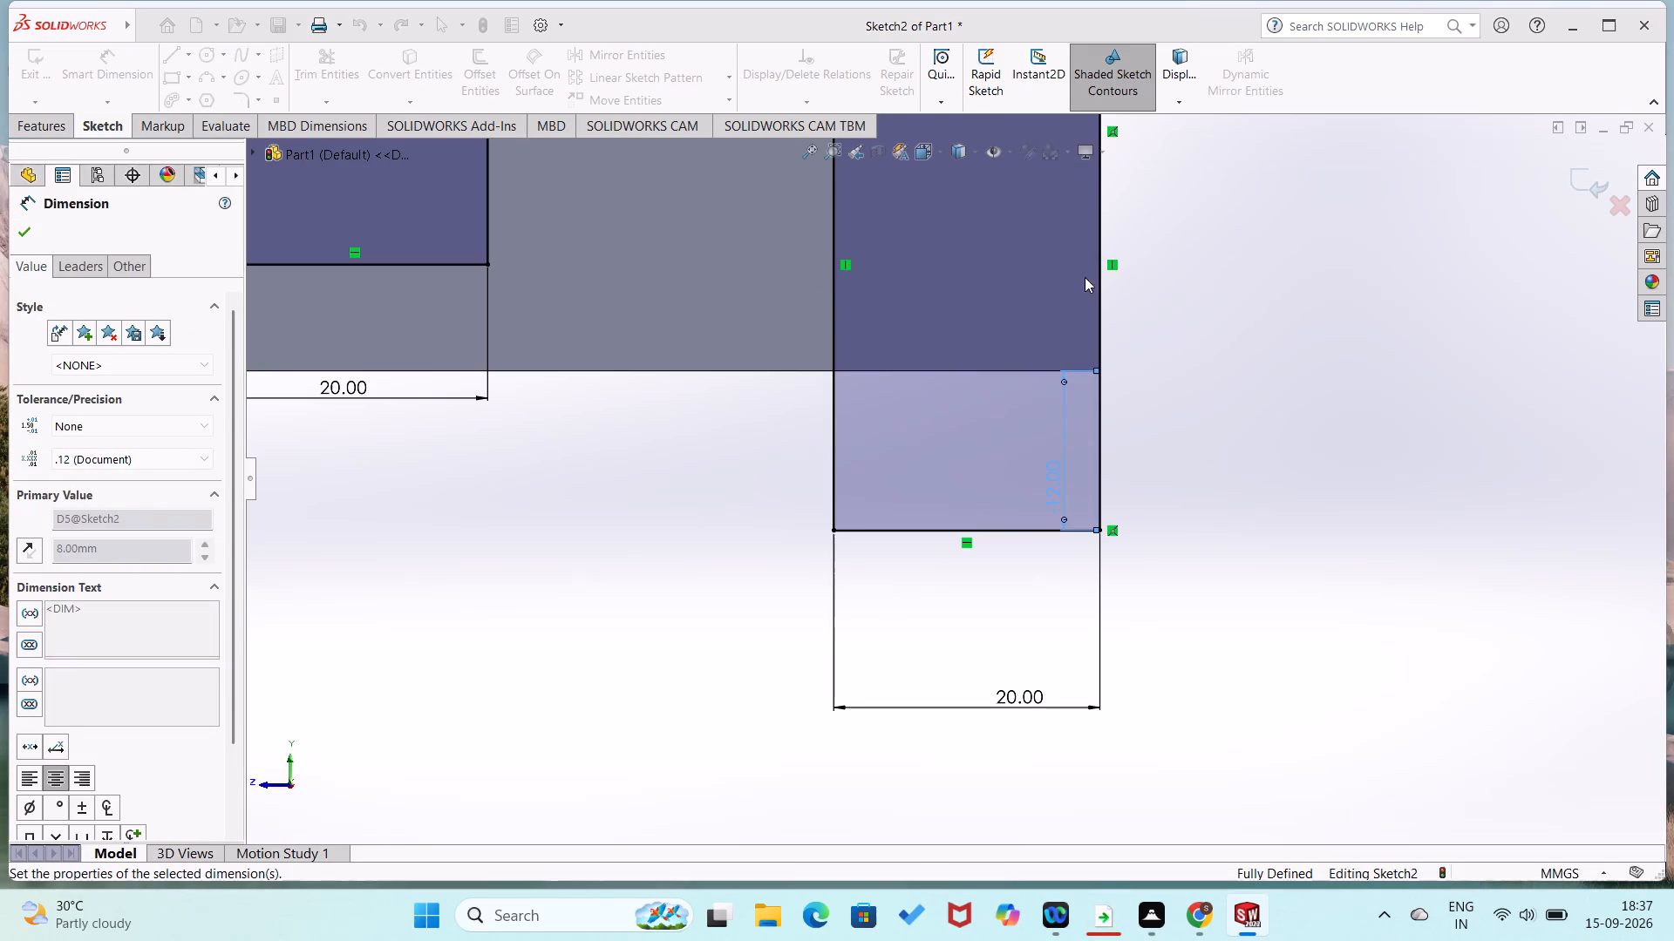
scroll(1098, 295, "down", 2)
scroll(1098, 296, "up", 5)
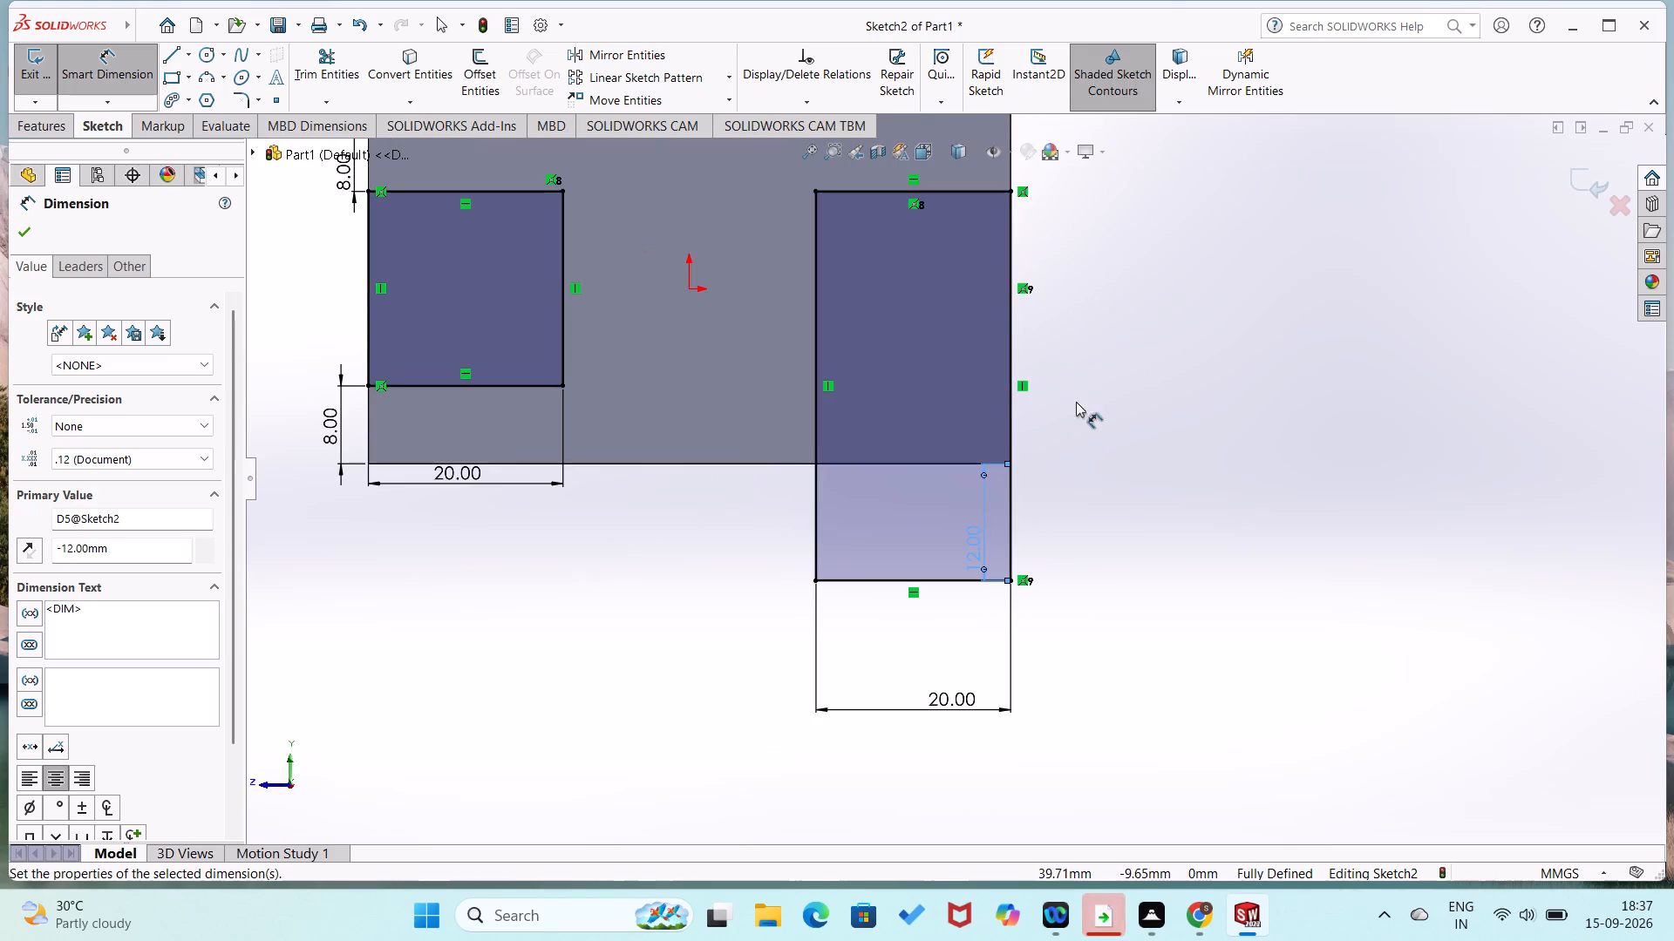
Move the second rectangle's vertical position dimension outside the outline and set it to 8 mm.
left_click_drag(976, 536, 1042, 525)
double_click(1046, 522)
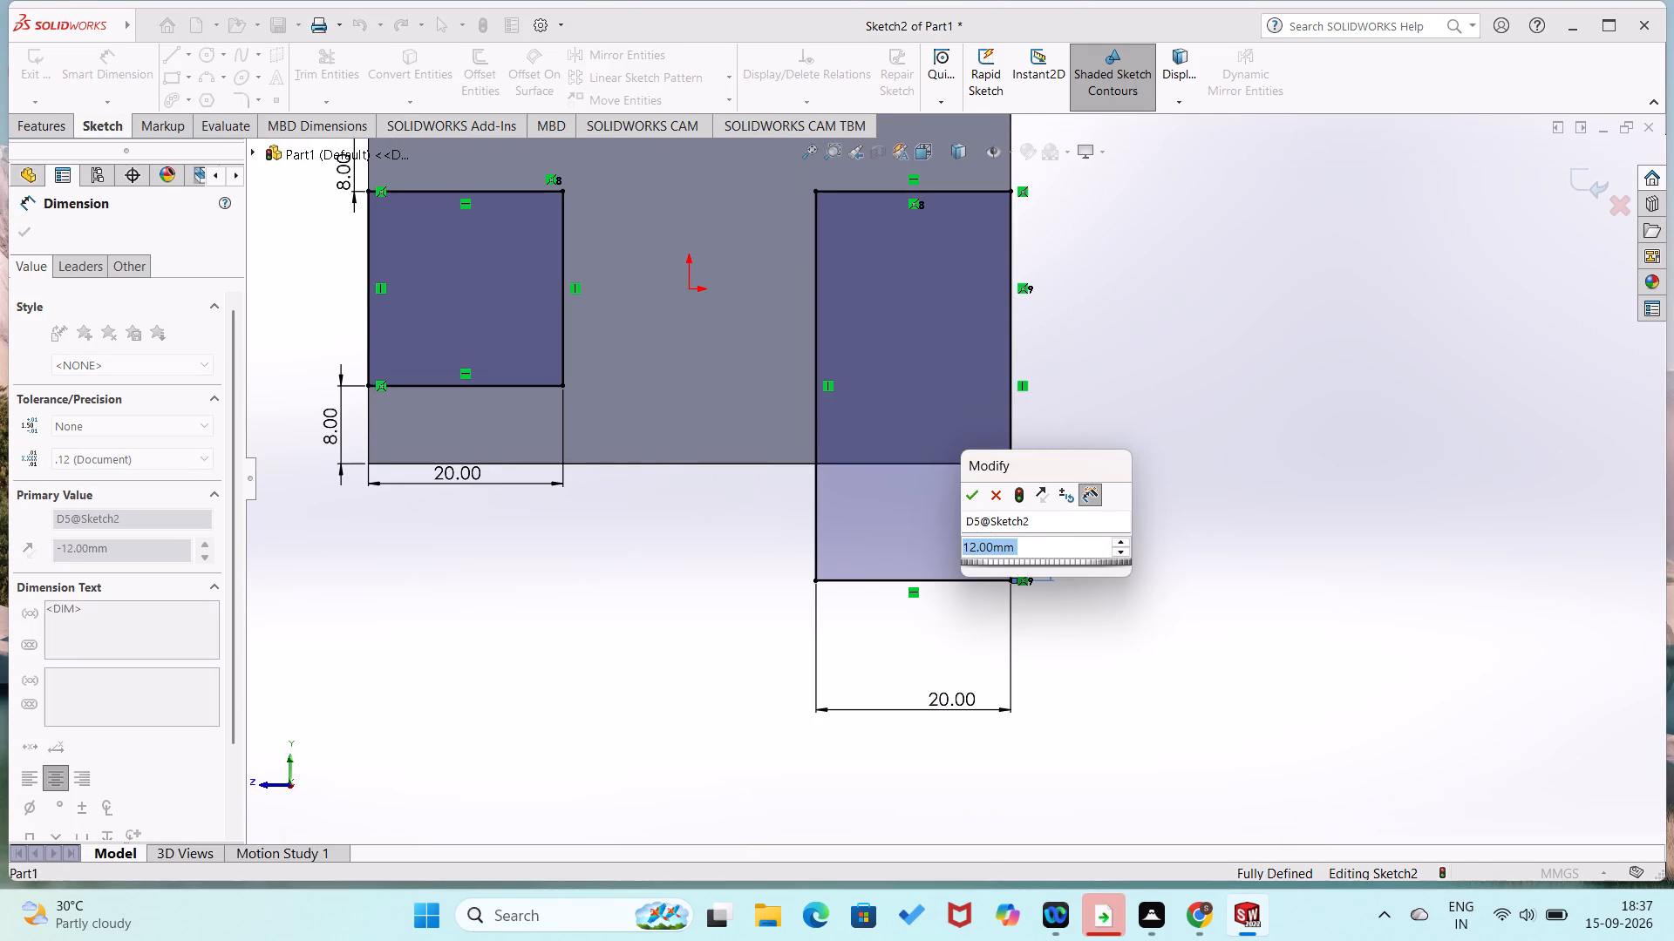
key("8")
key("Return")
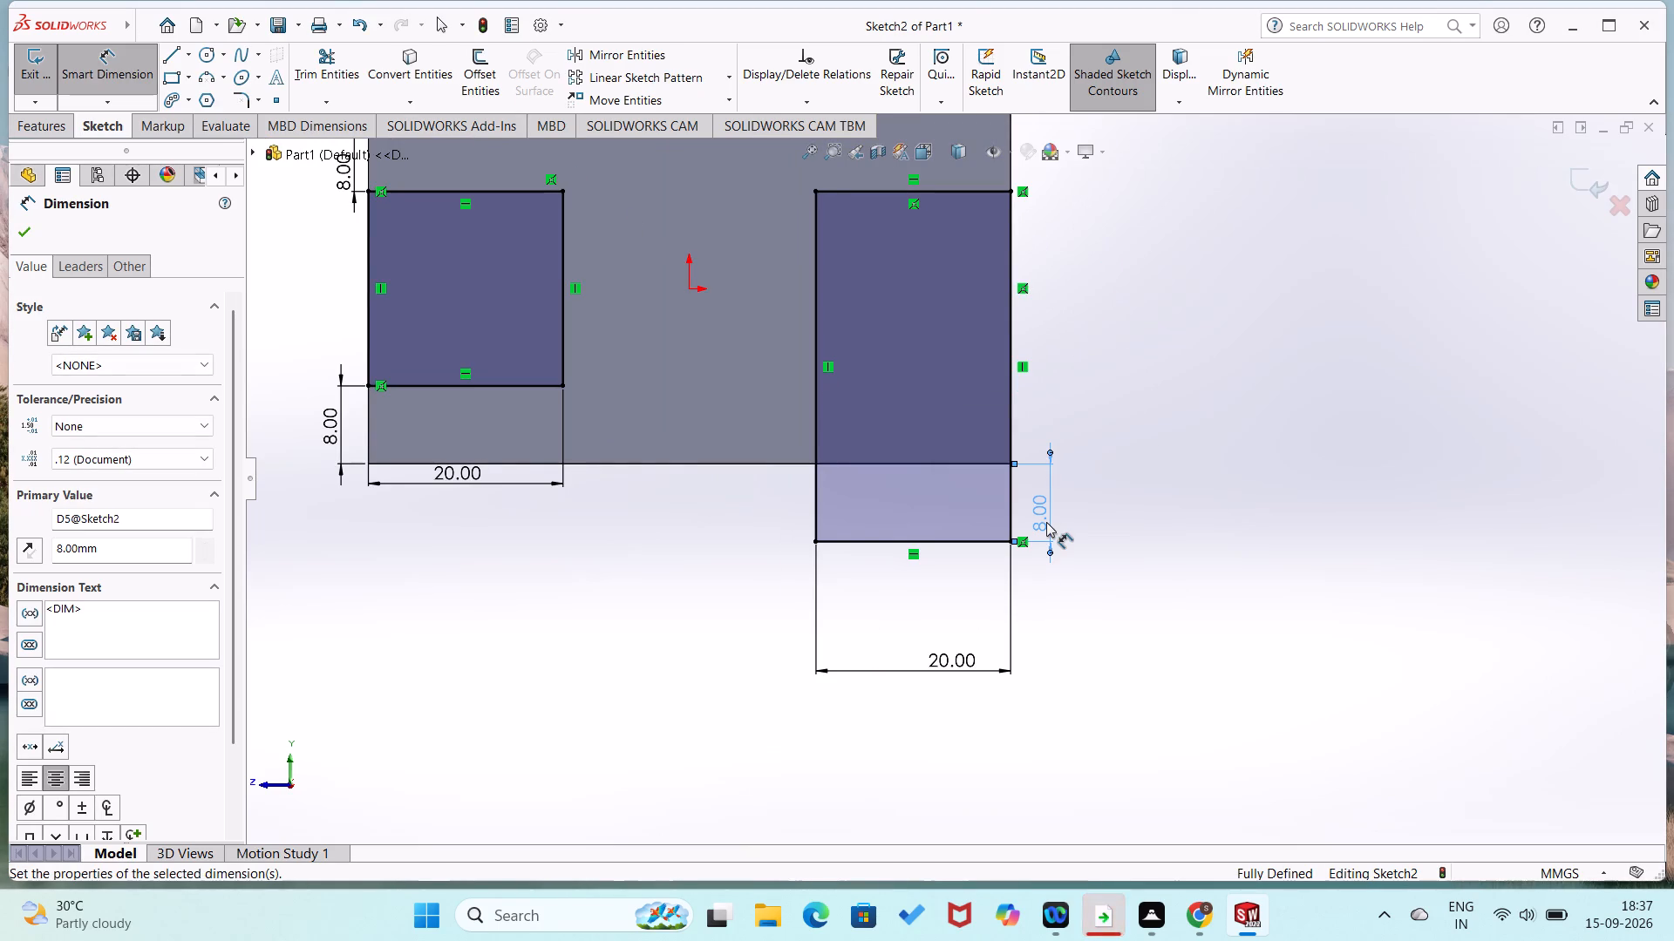
Undo the recent edits to the second rectangle's vertical position dimension, back to before its -12 mm value.
scroll(1046, 522, "up", 1)
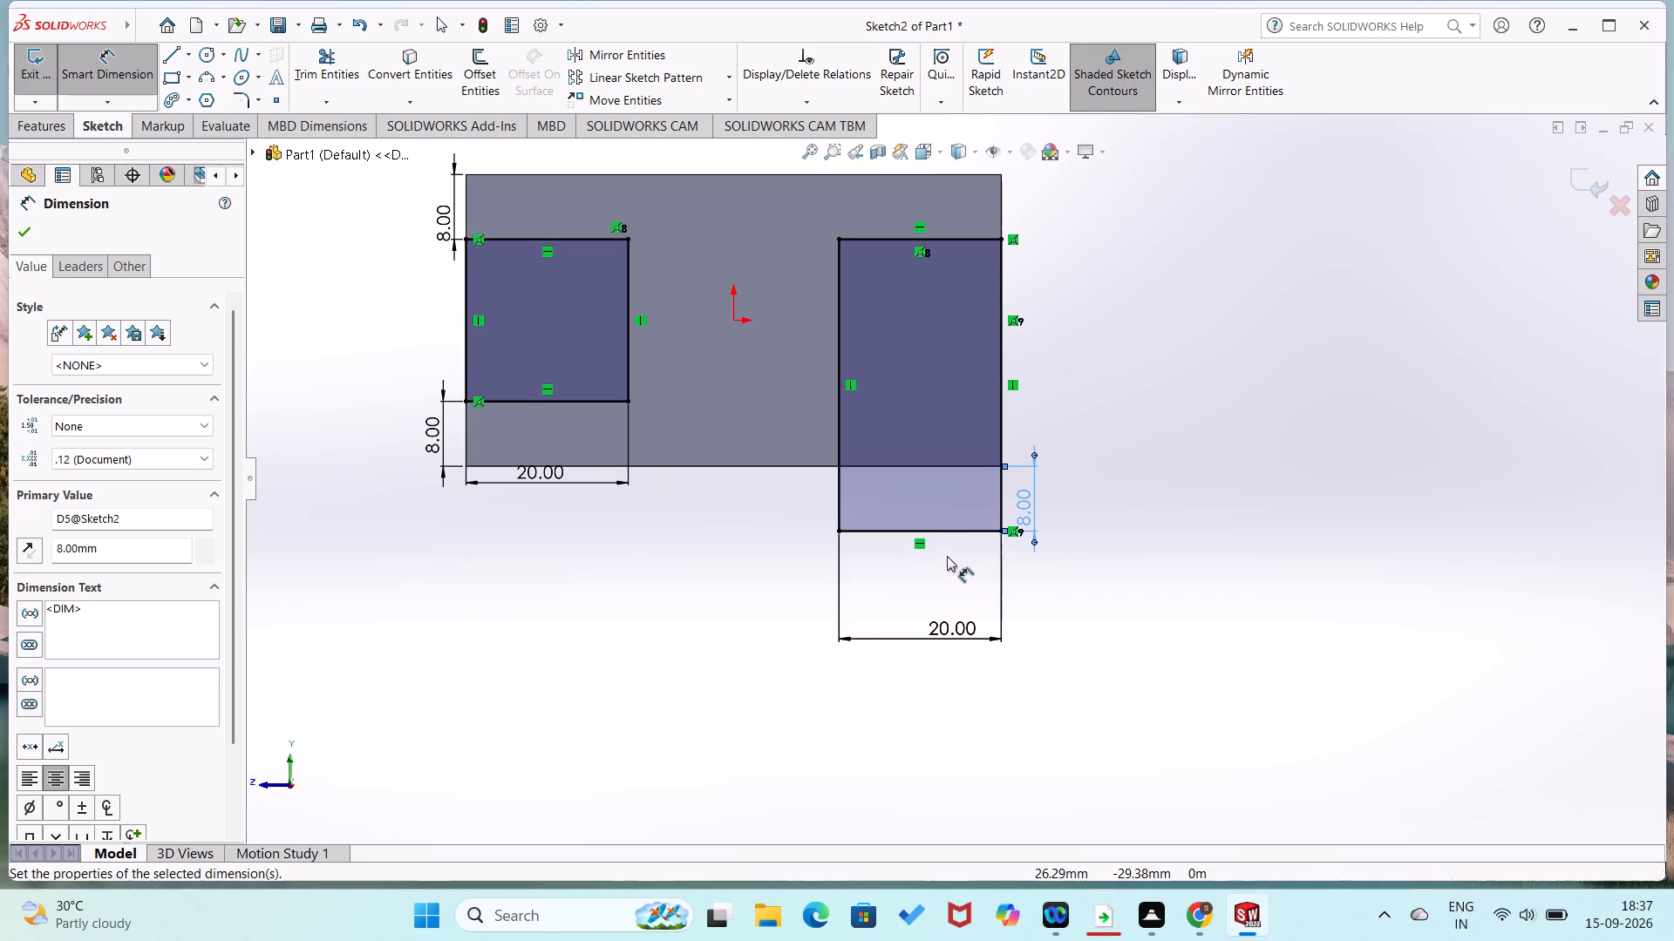
left_click_drag(950, 533, 942, 396)
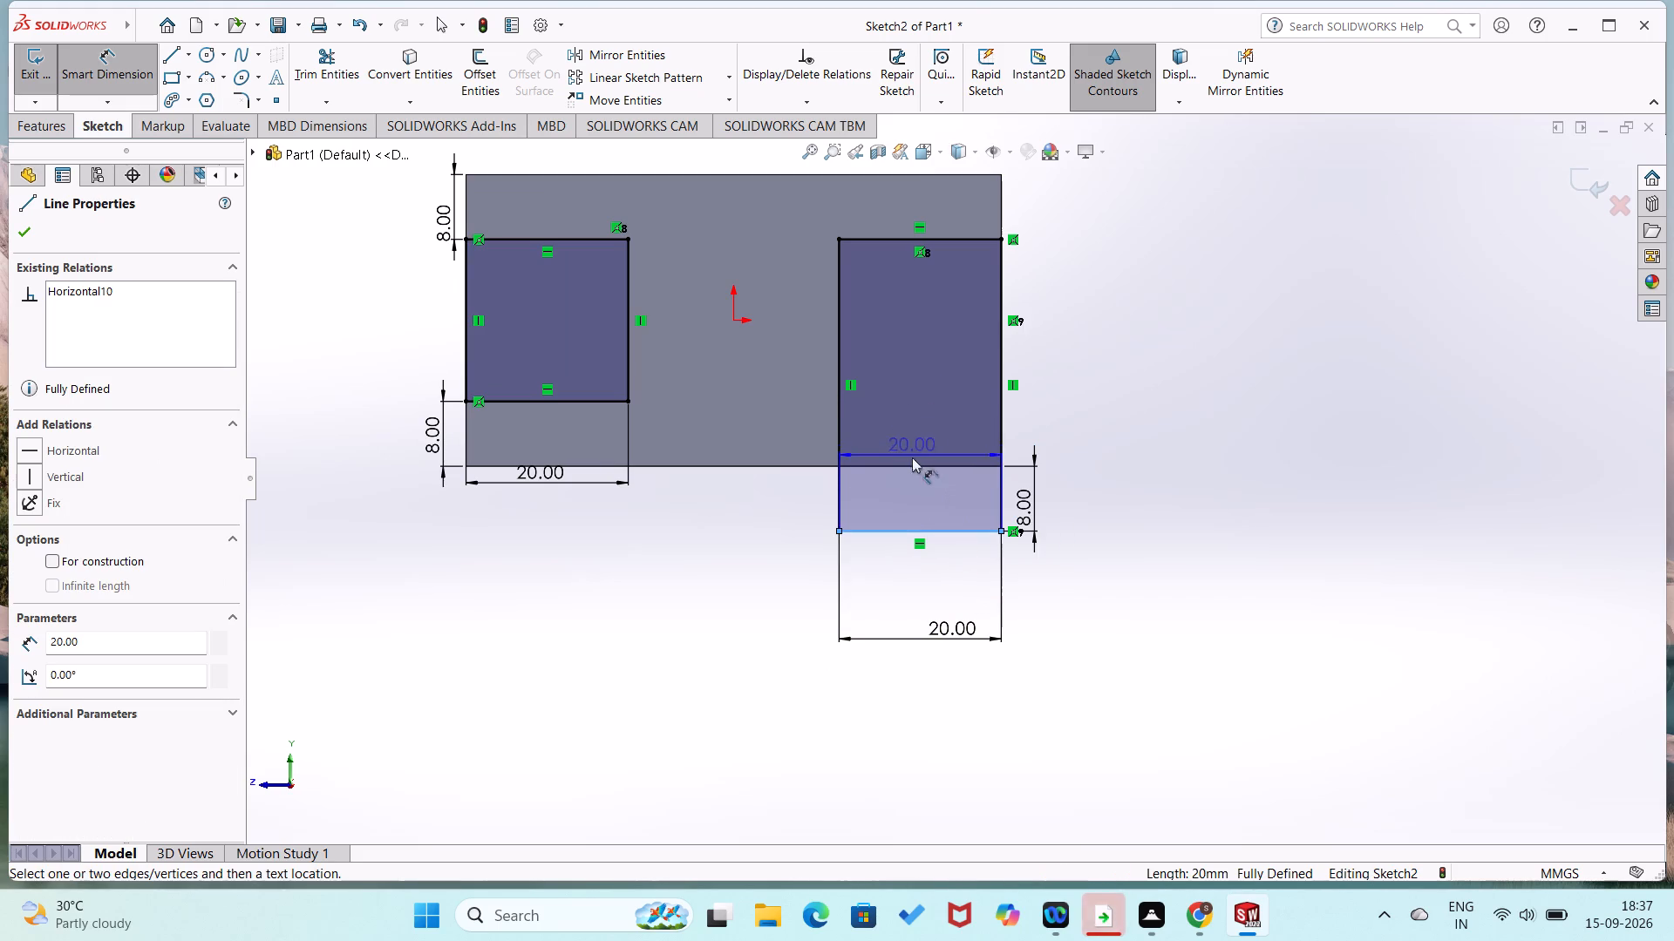
key("ctrl+z")
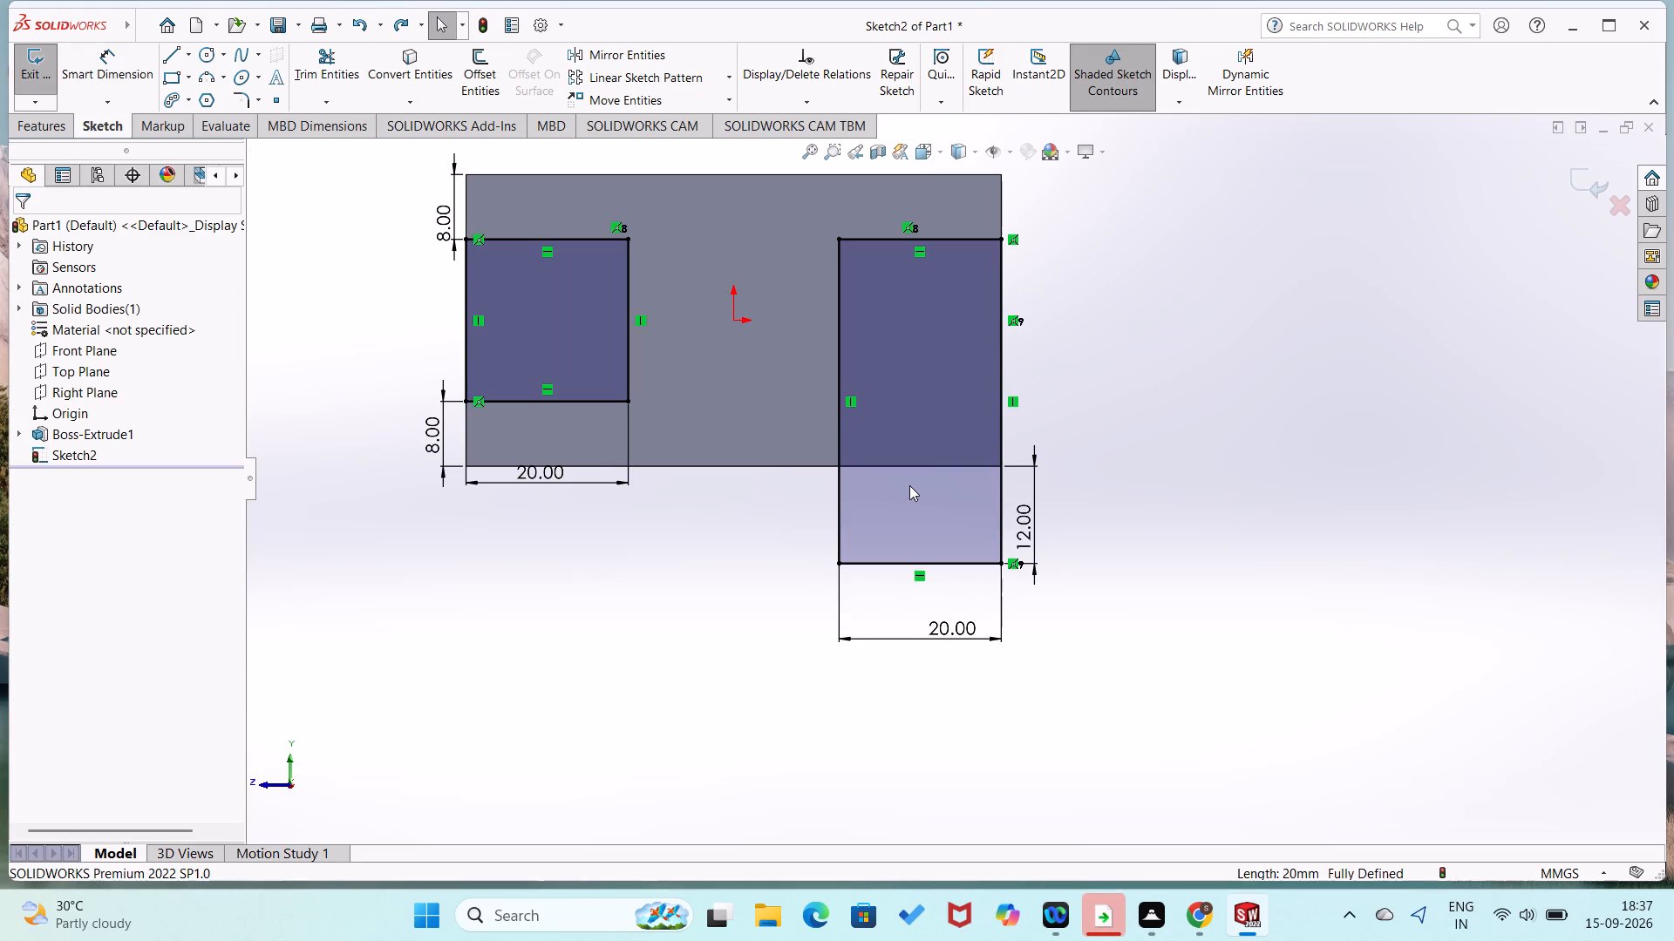
key("ctrl+z")
key("ctrl+z")
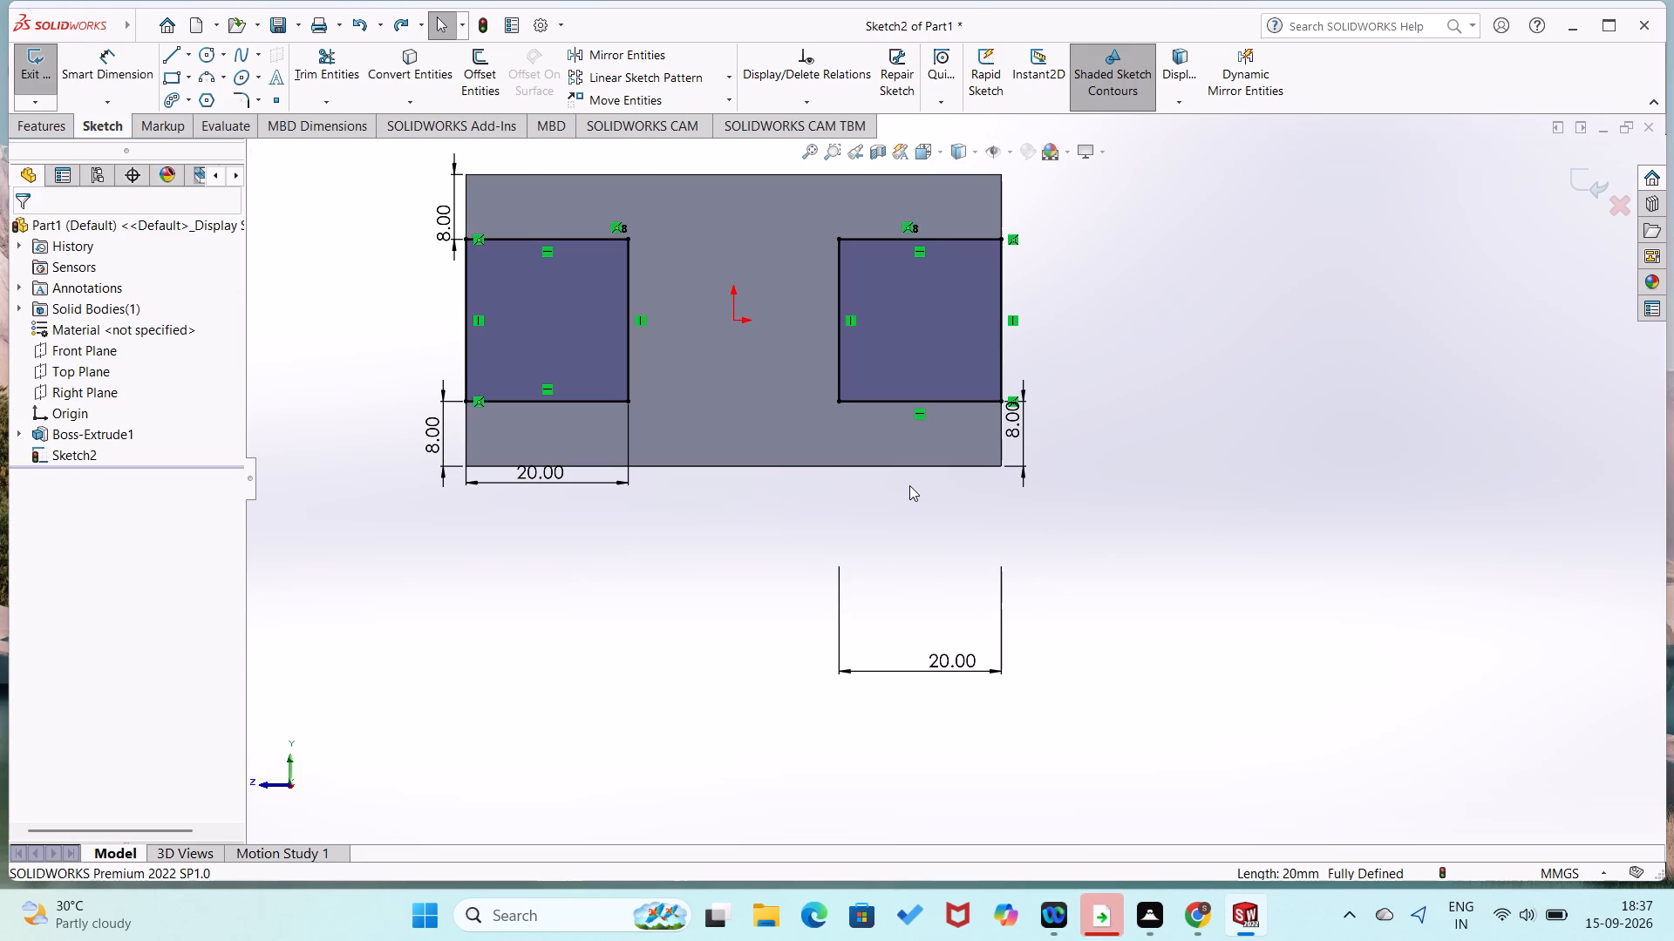
Delete the detached 20 mm width dimension below the second rectangle.
left_click(918, 665)
key("Delete")
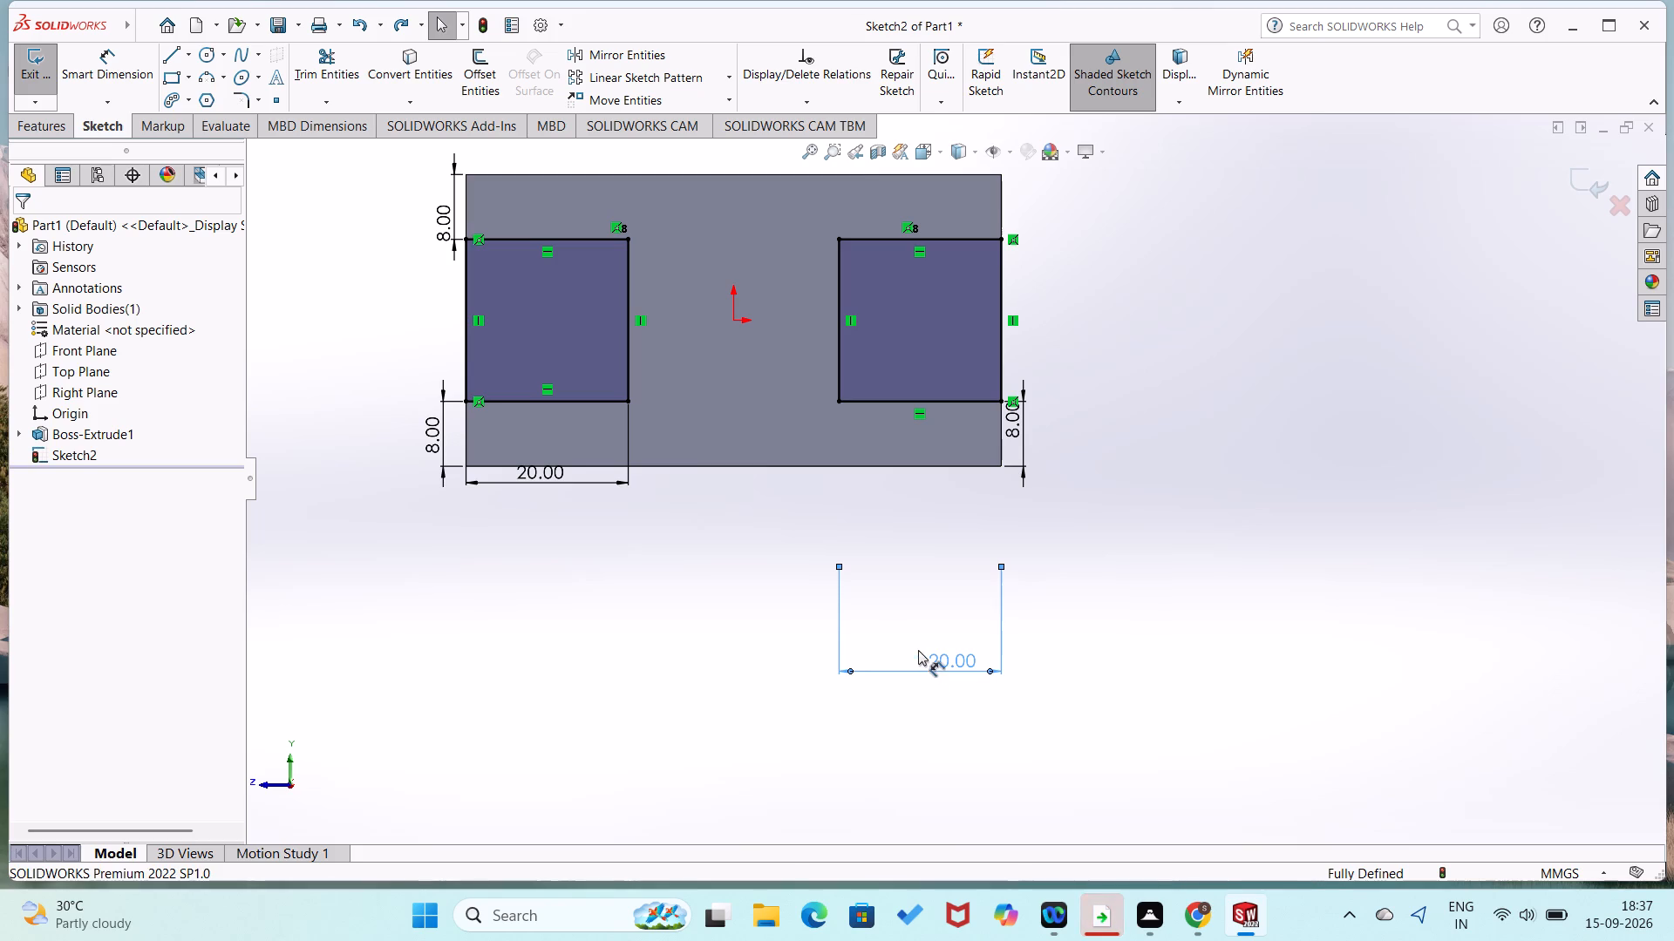
key("Delete")
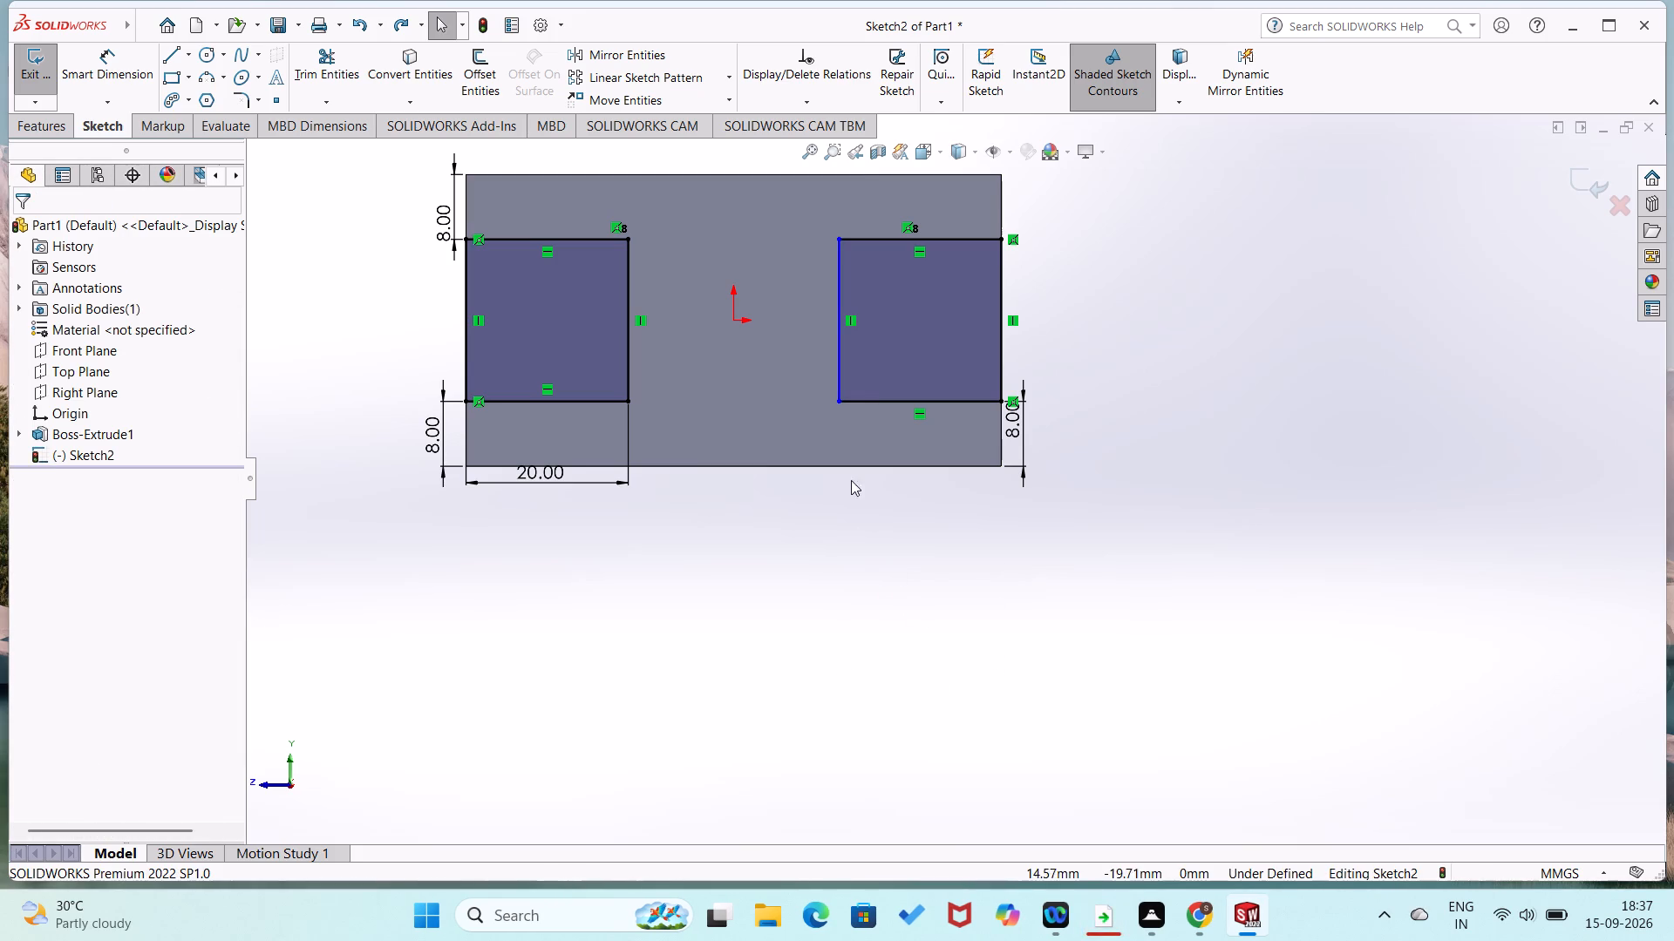
left_click(1070, 721)
left_click(879, 418)
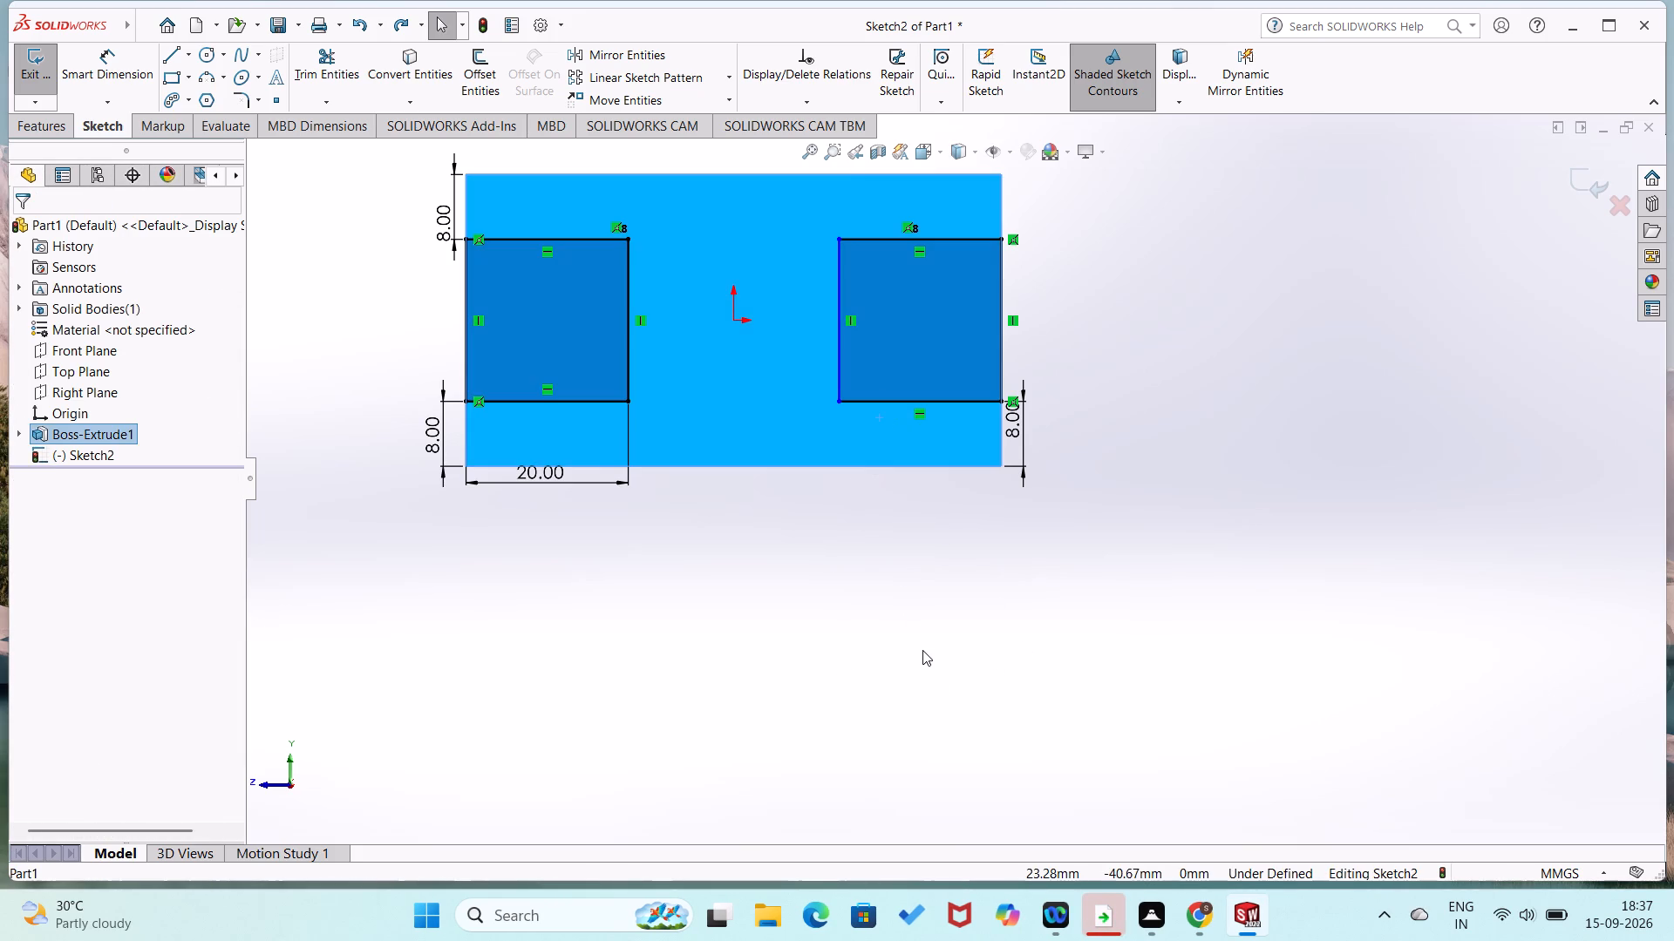
key("Escape")
Dimension the second rectangle's bottom line again with a width of 20 mm.
right_click_drag(910, 690, 923, 515)
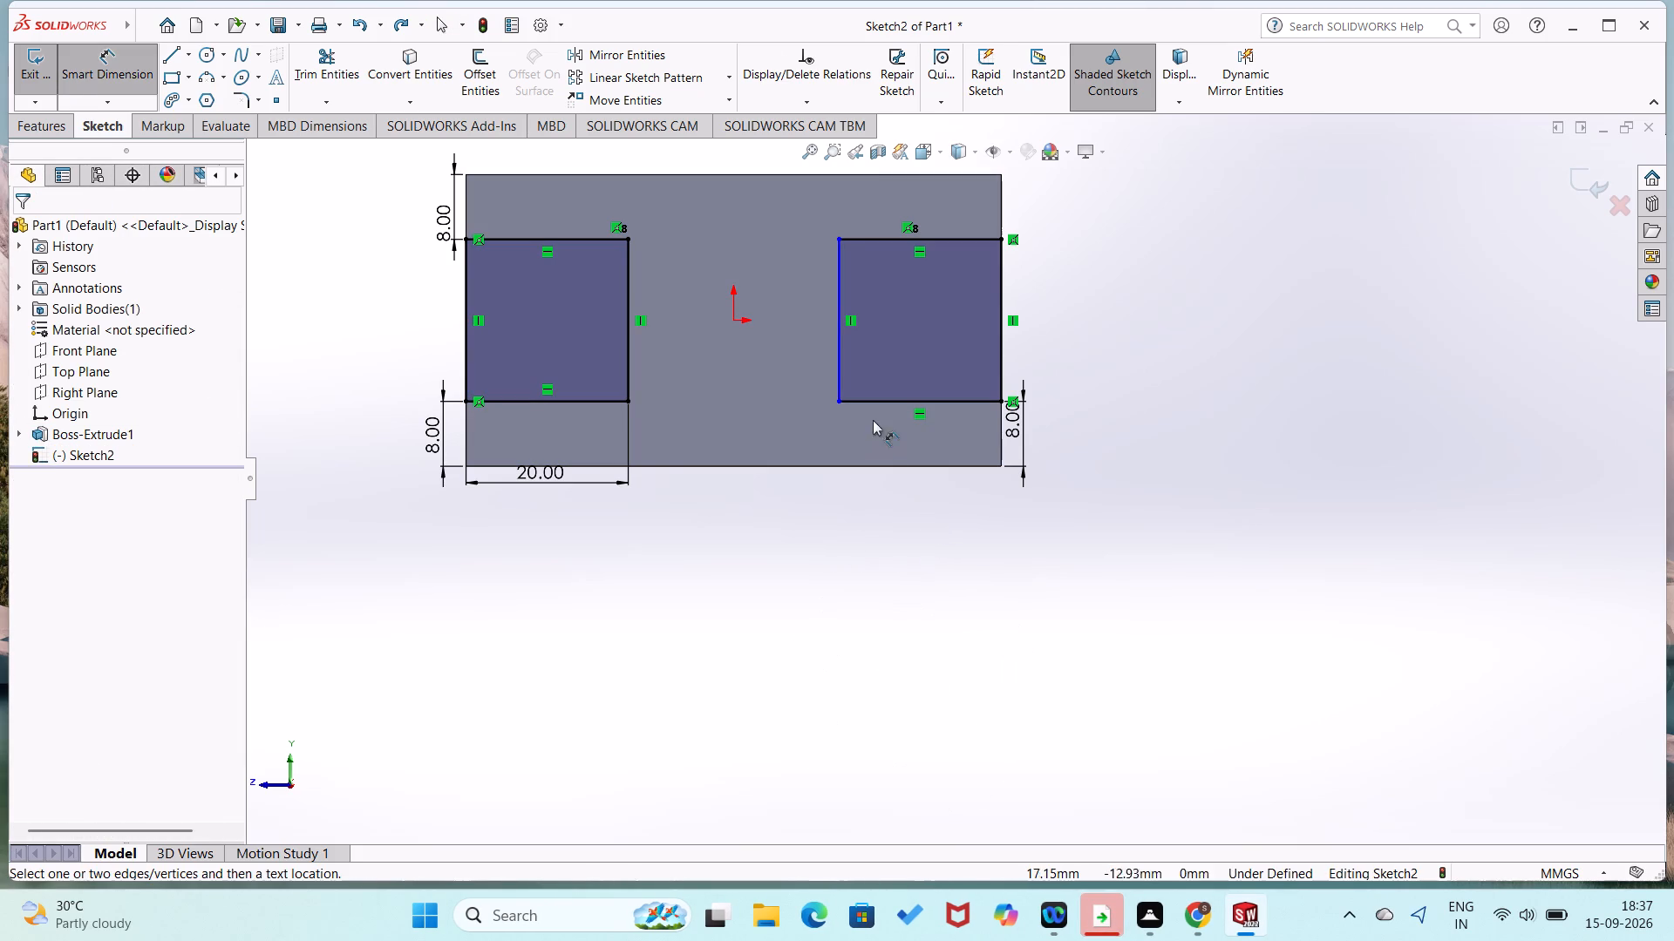
left_click(886, 397)
left_click(902, 515)
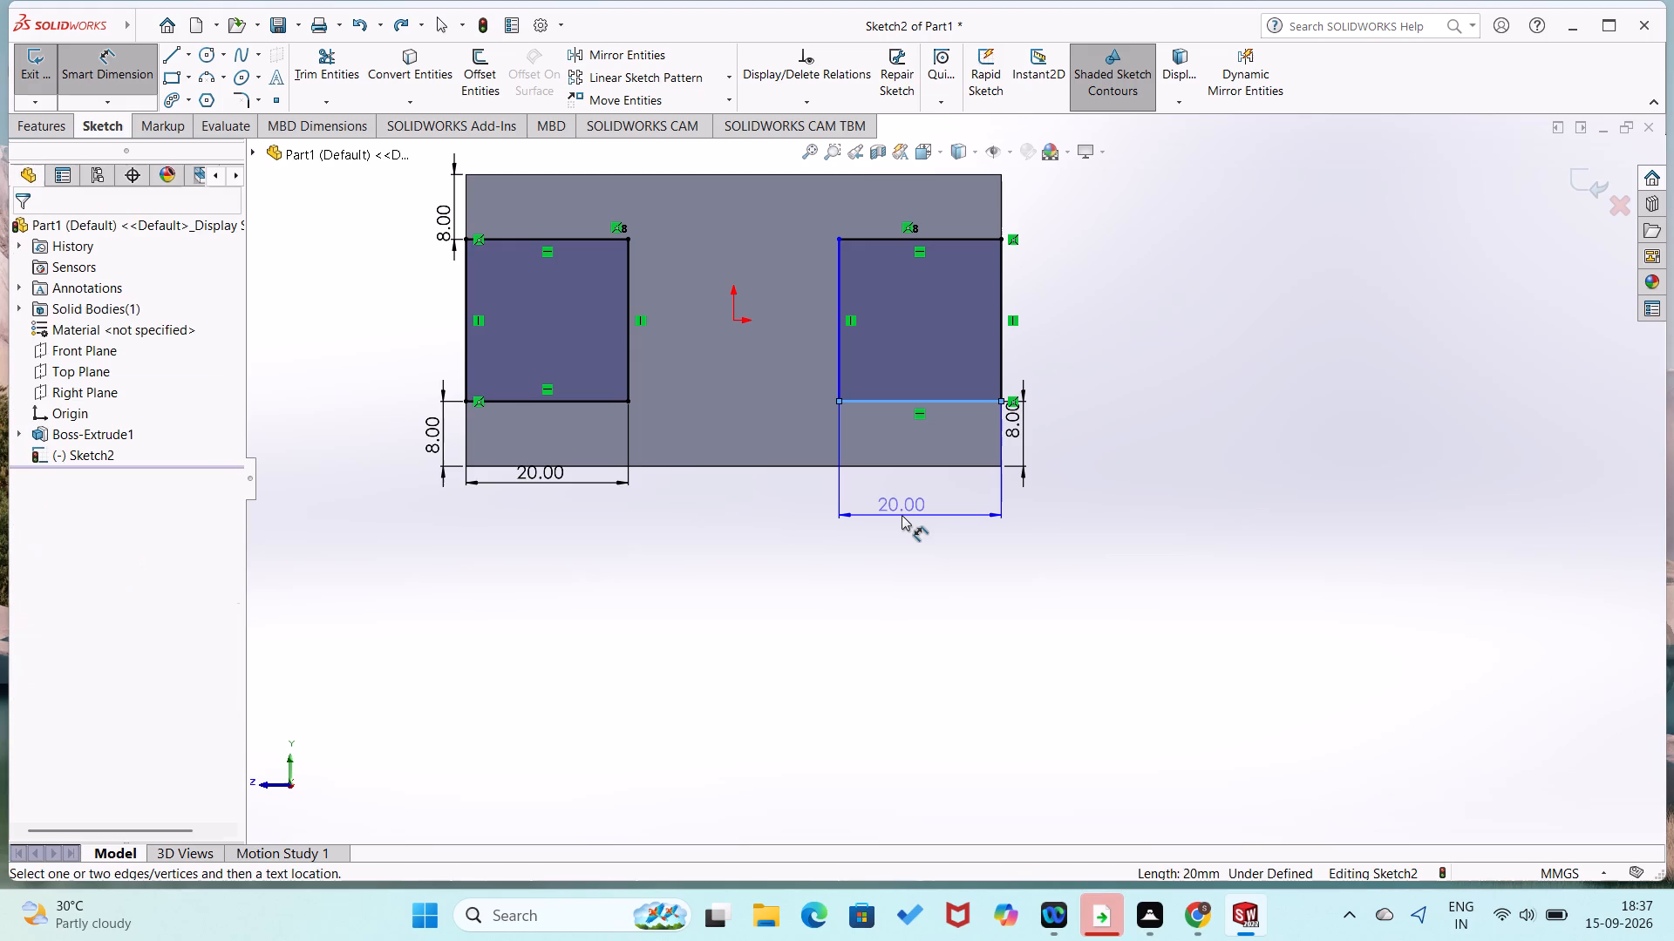
left_click(902, 515)
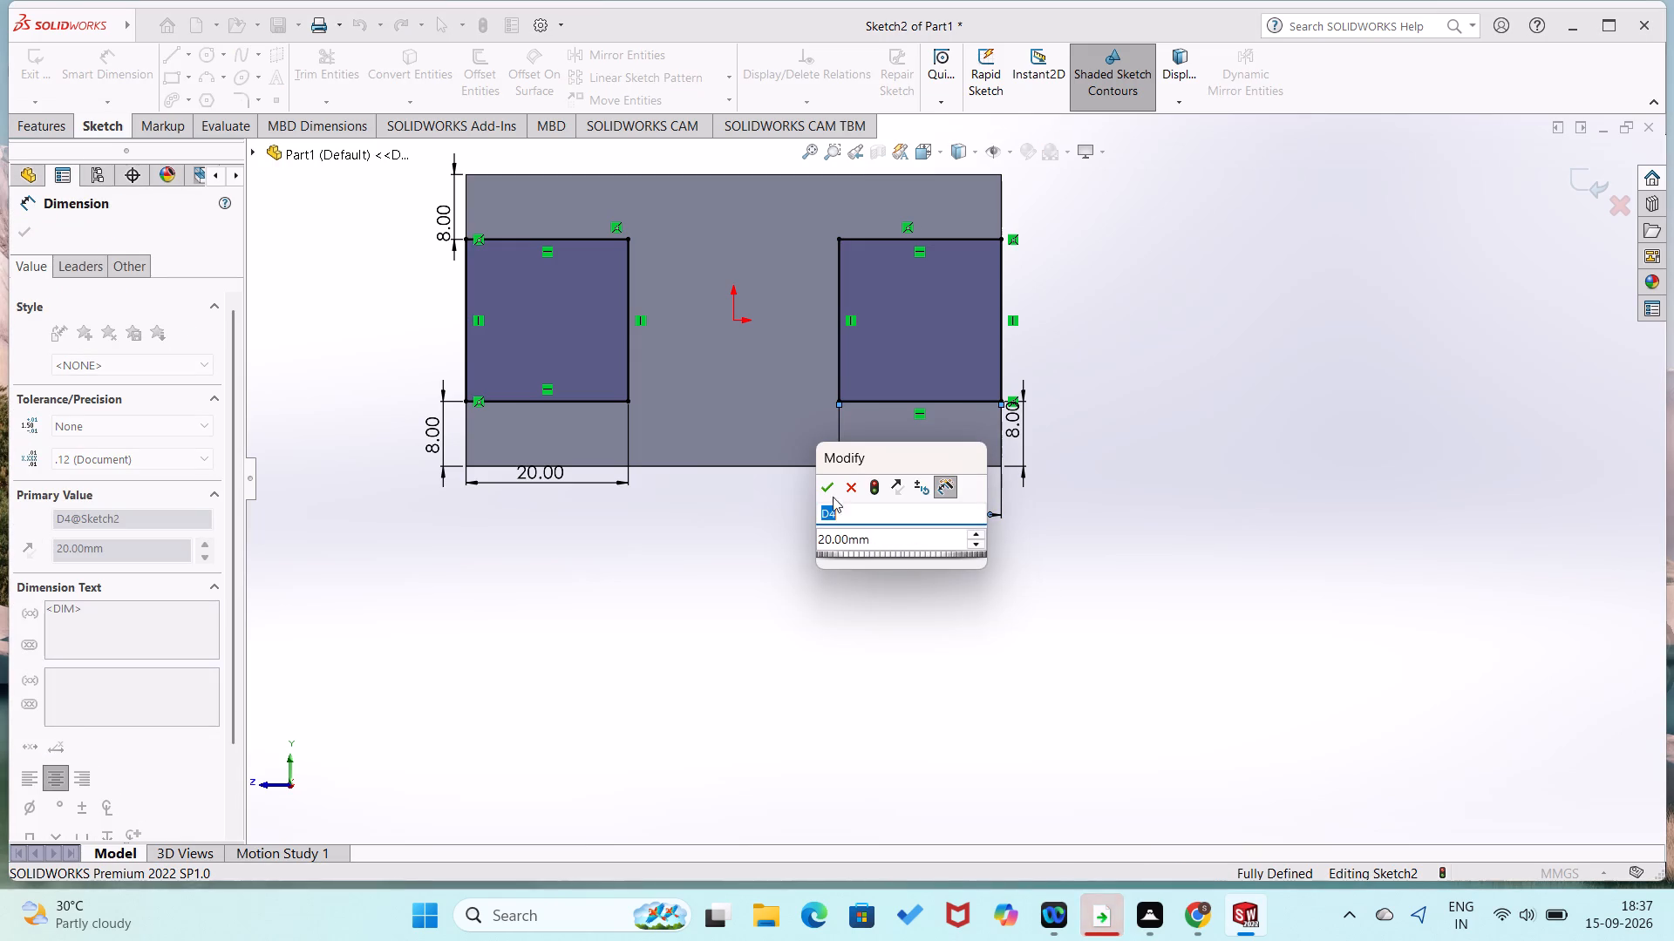
left_click(820, 488)
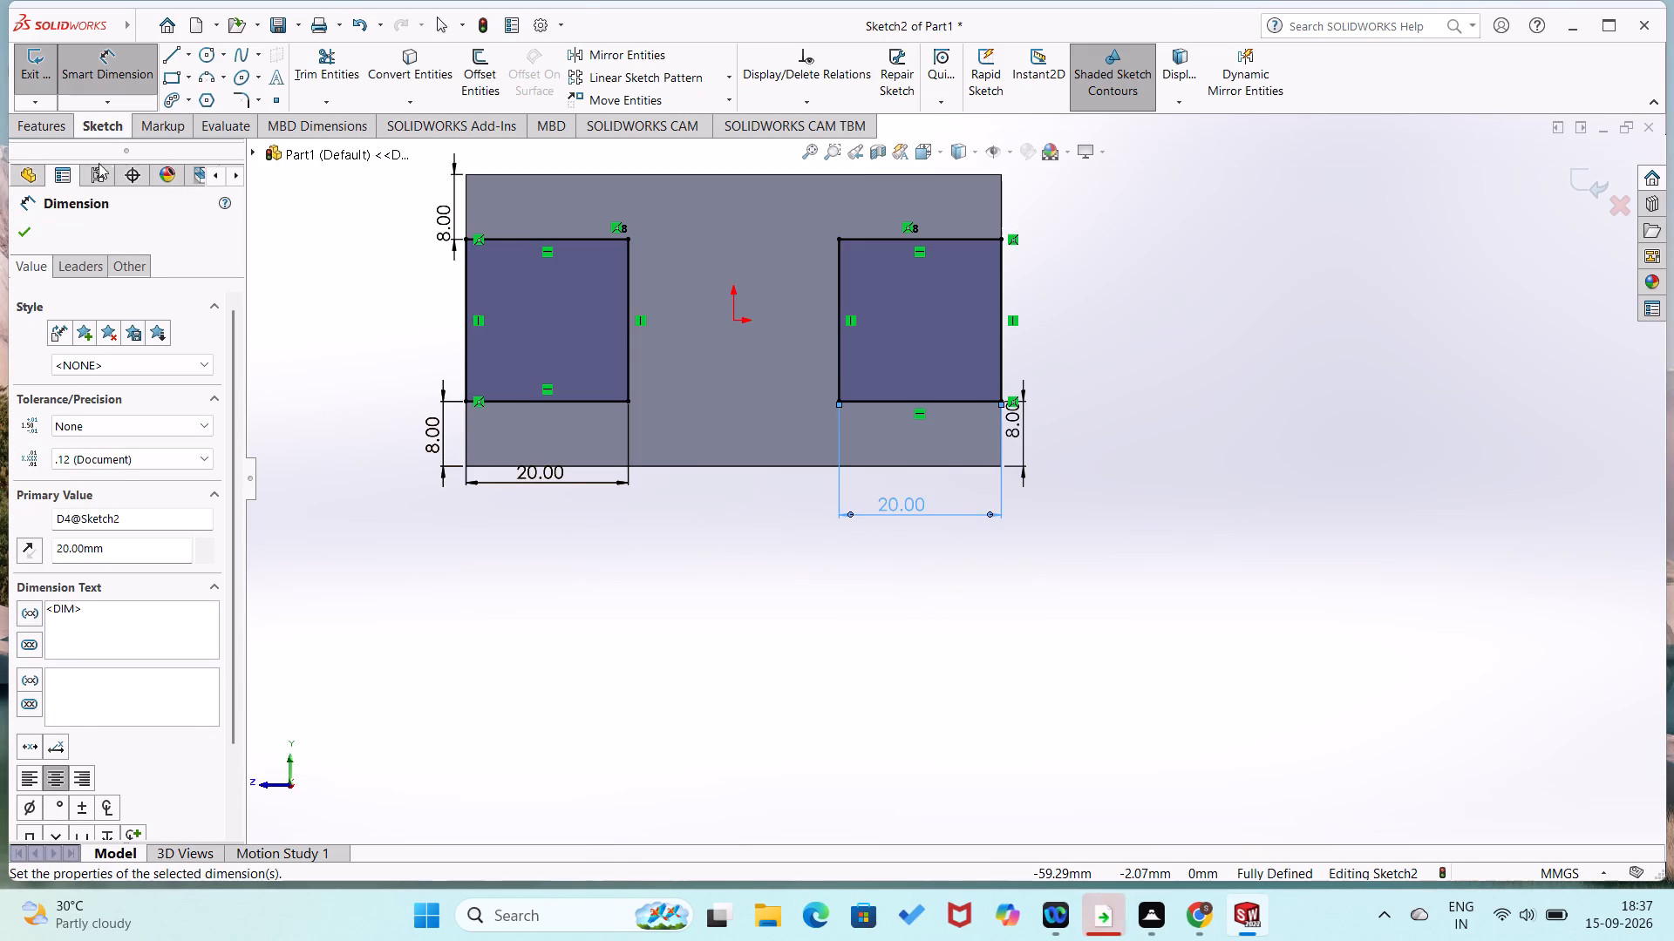
Extrude both rectangular profiles as a blind boss 9 mm deep, merged with the block.
left_click(40, 132)
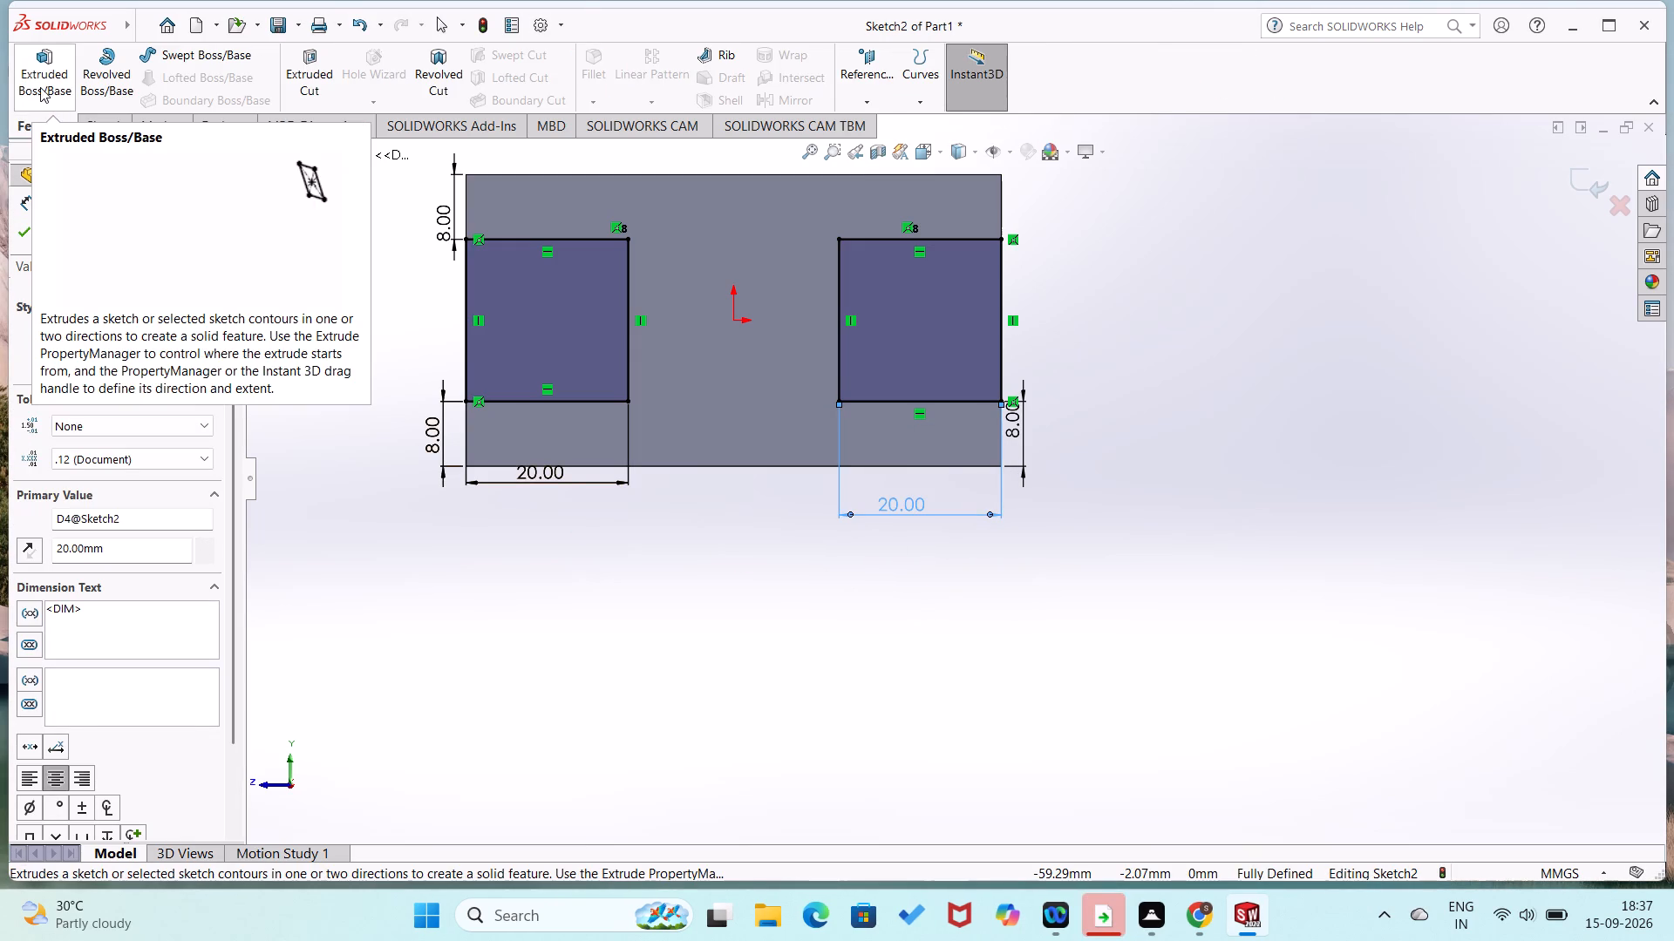
left_click(40, 87)
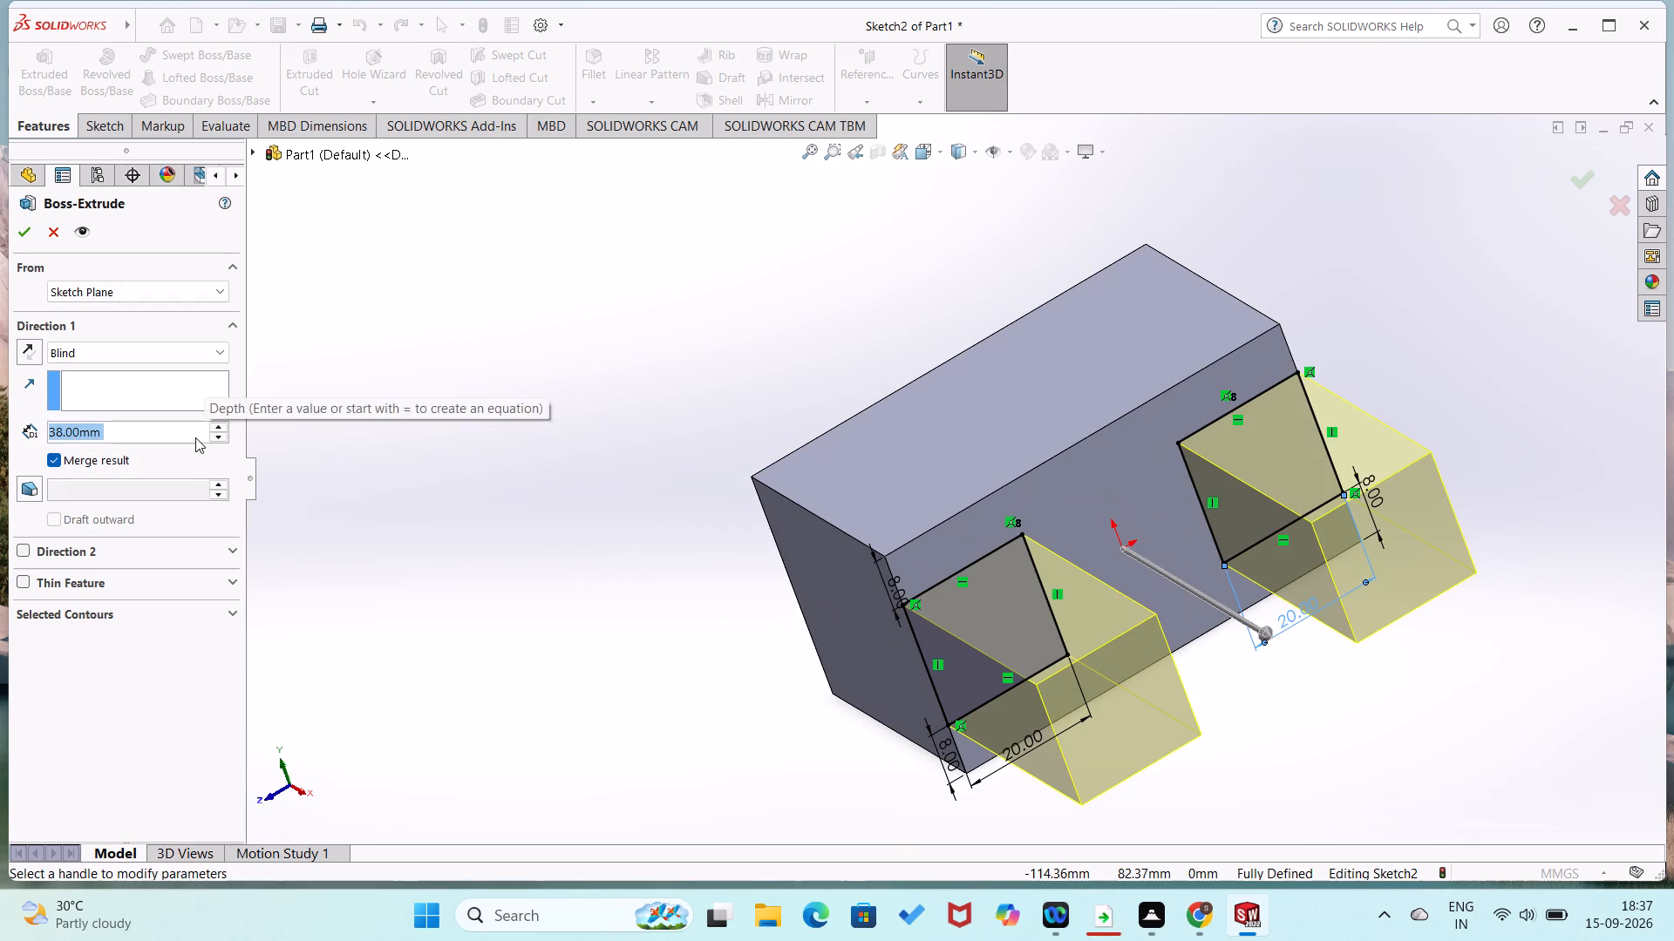
key("9")
key("Return")
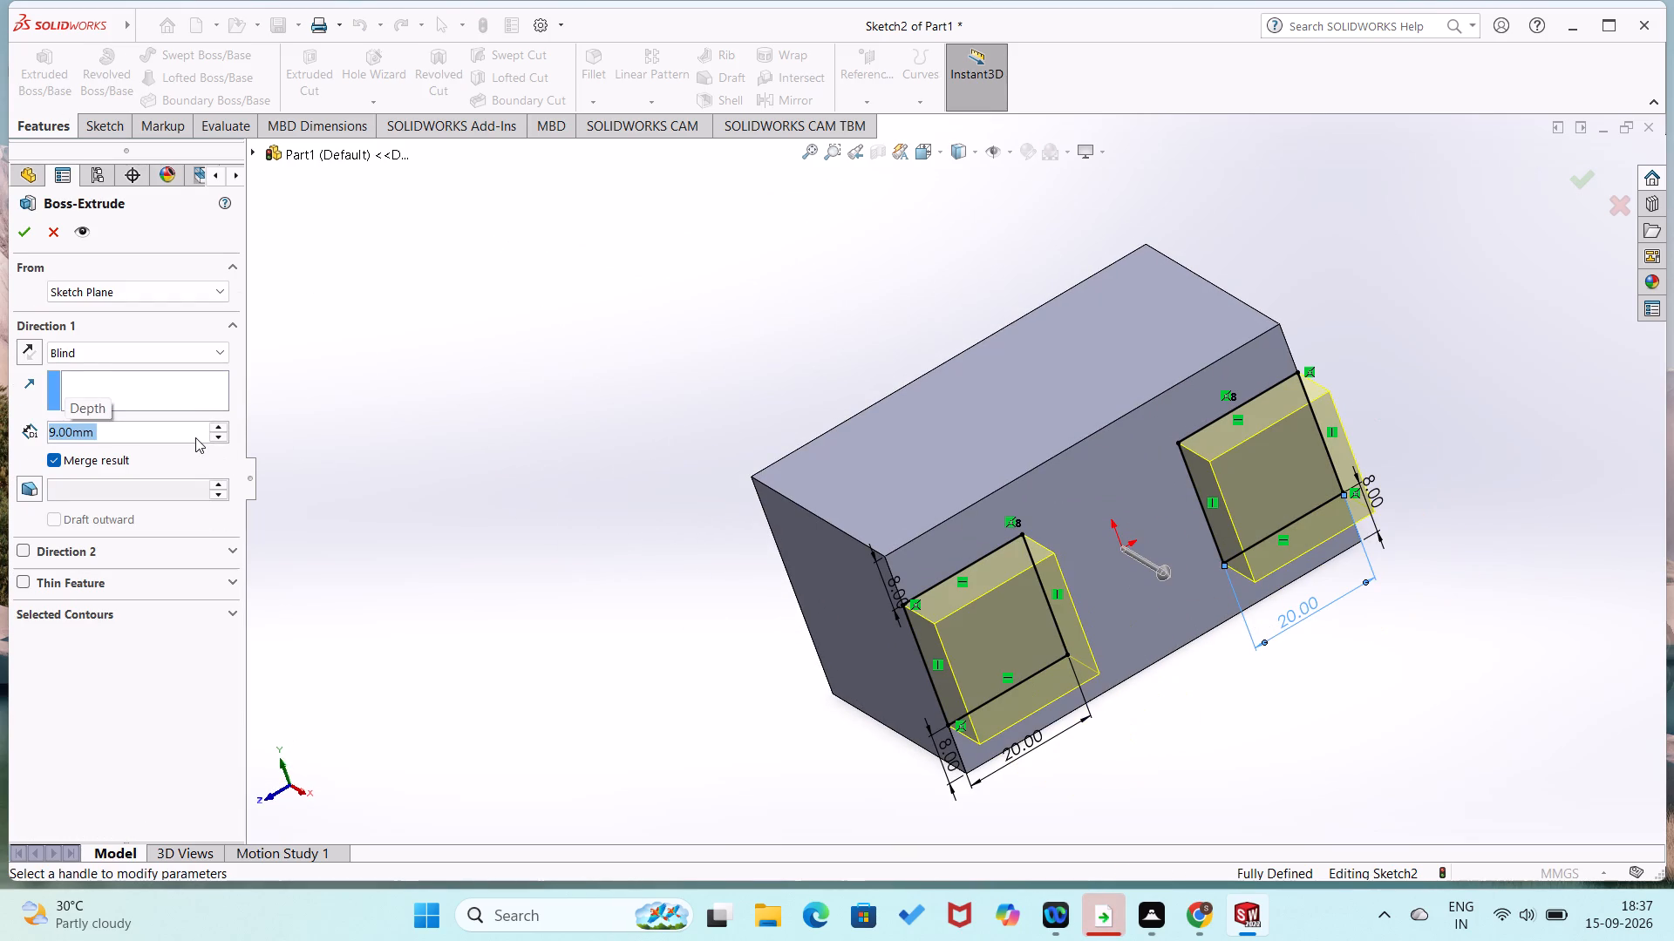
left_click(31, 236)
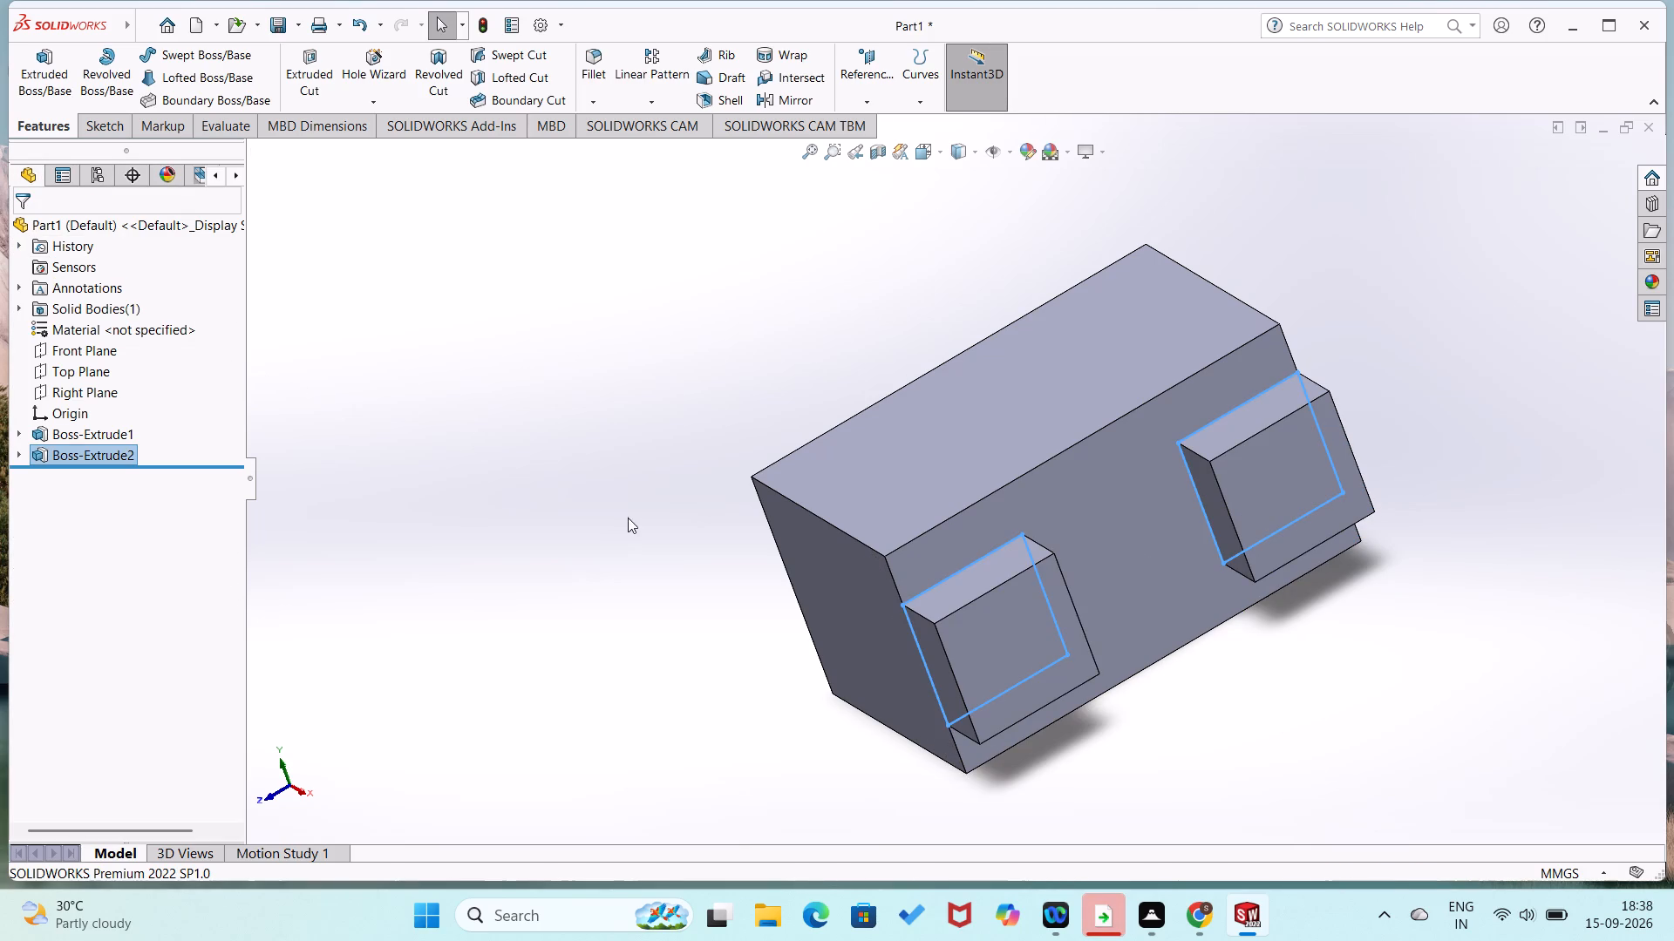
In a new sketch on the left boss's outer face, draw a 20 mm vertical line between its top and bottom edge midpoints.
left_click(997, 640)
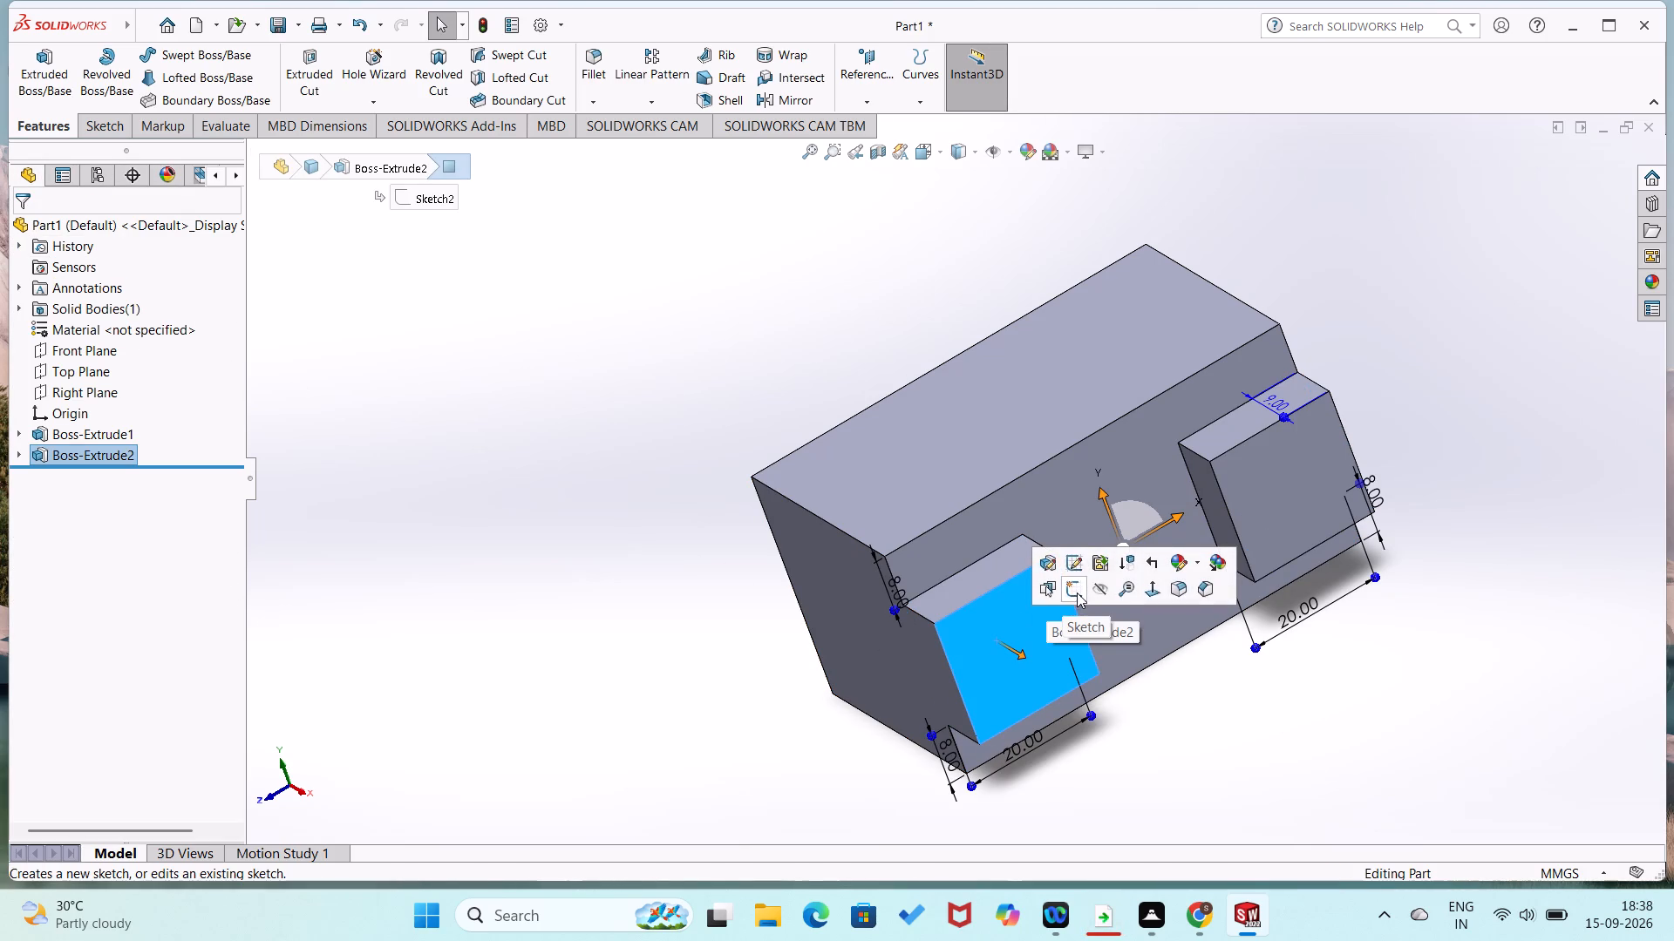
left_click(1077, 592)
scroll(658, 481, "up", 1)
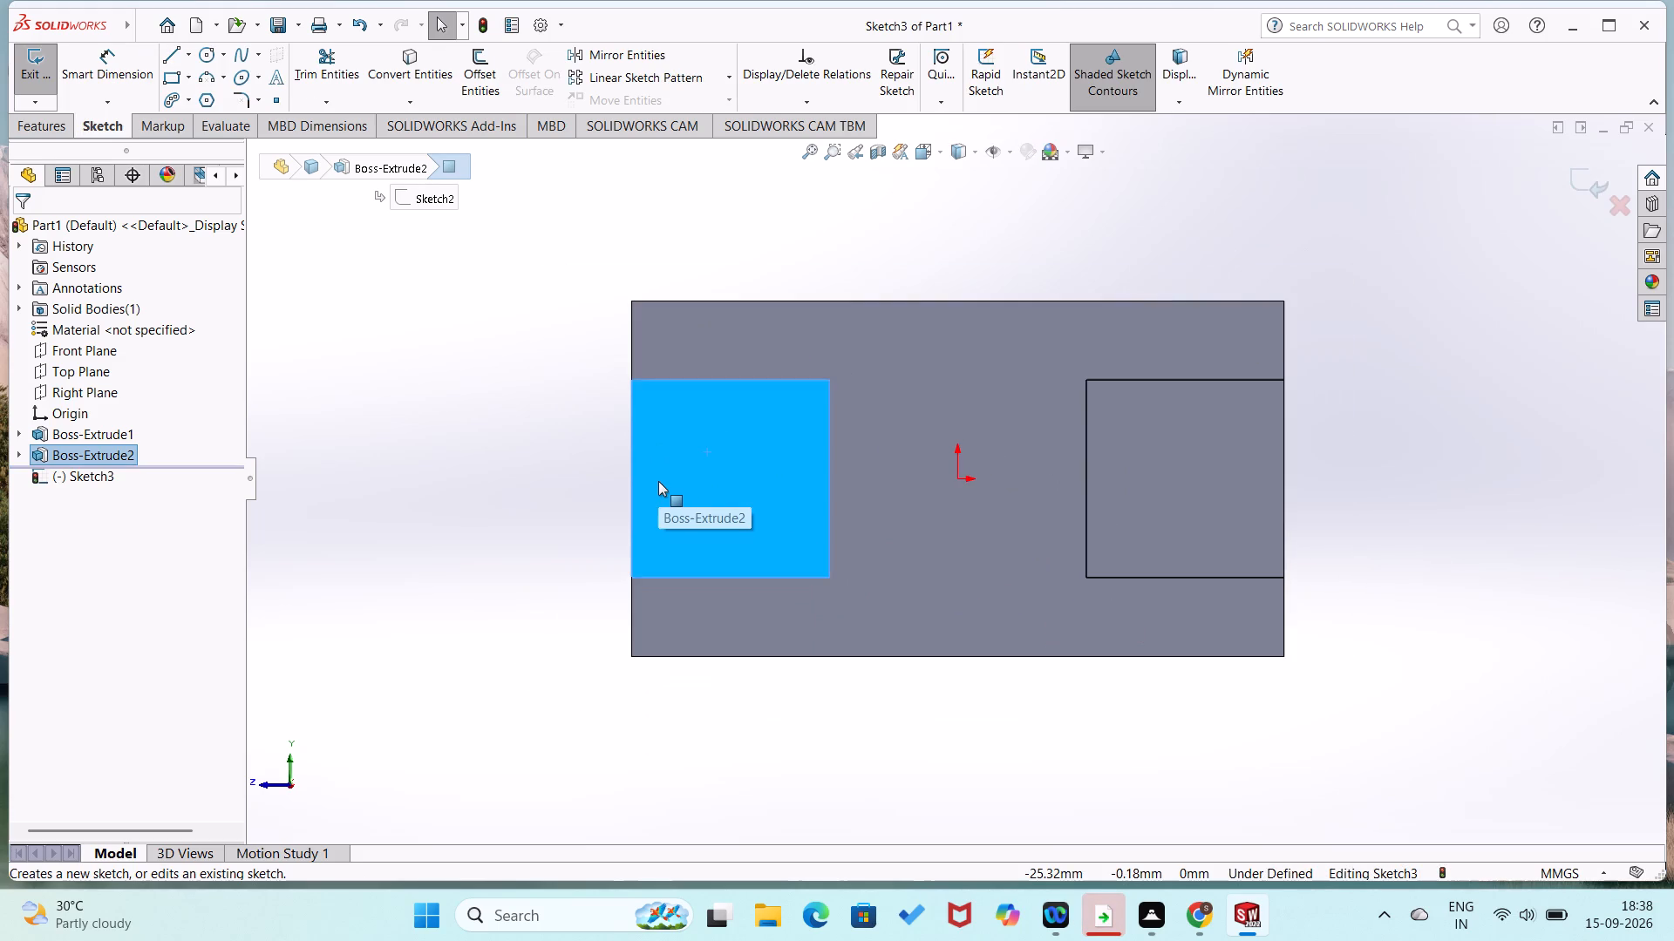
scroll(658, 481, "down", 2)
left_click(618, 487)
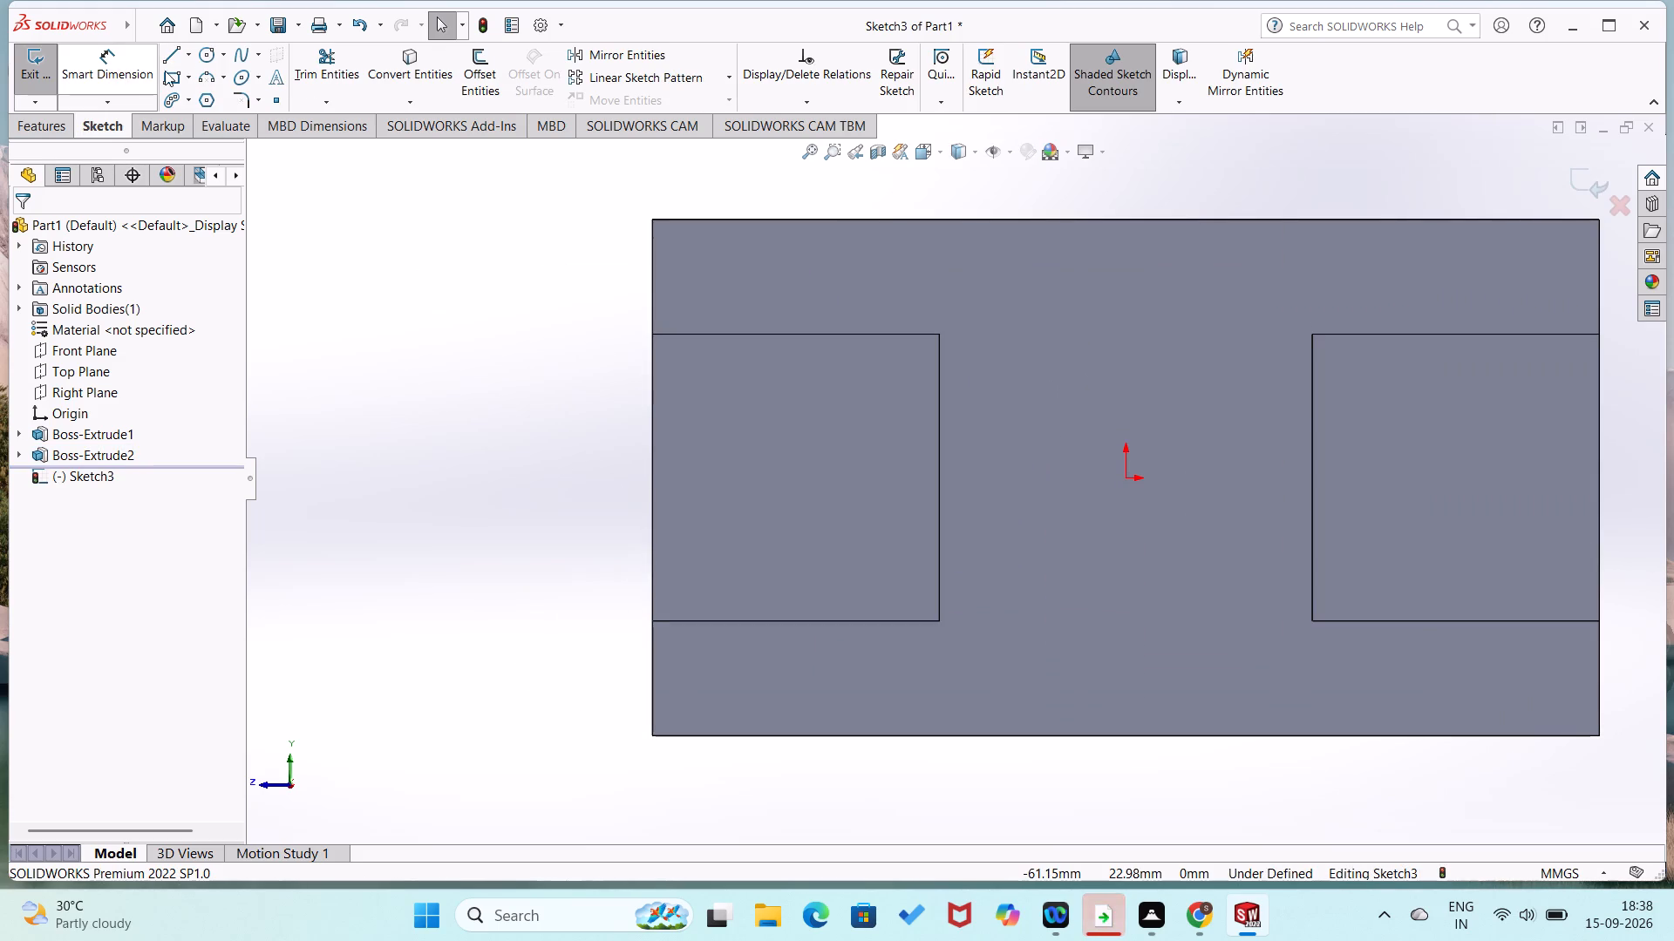
left_click(208, 47)
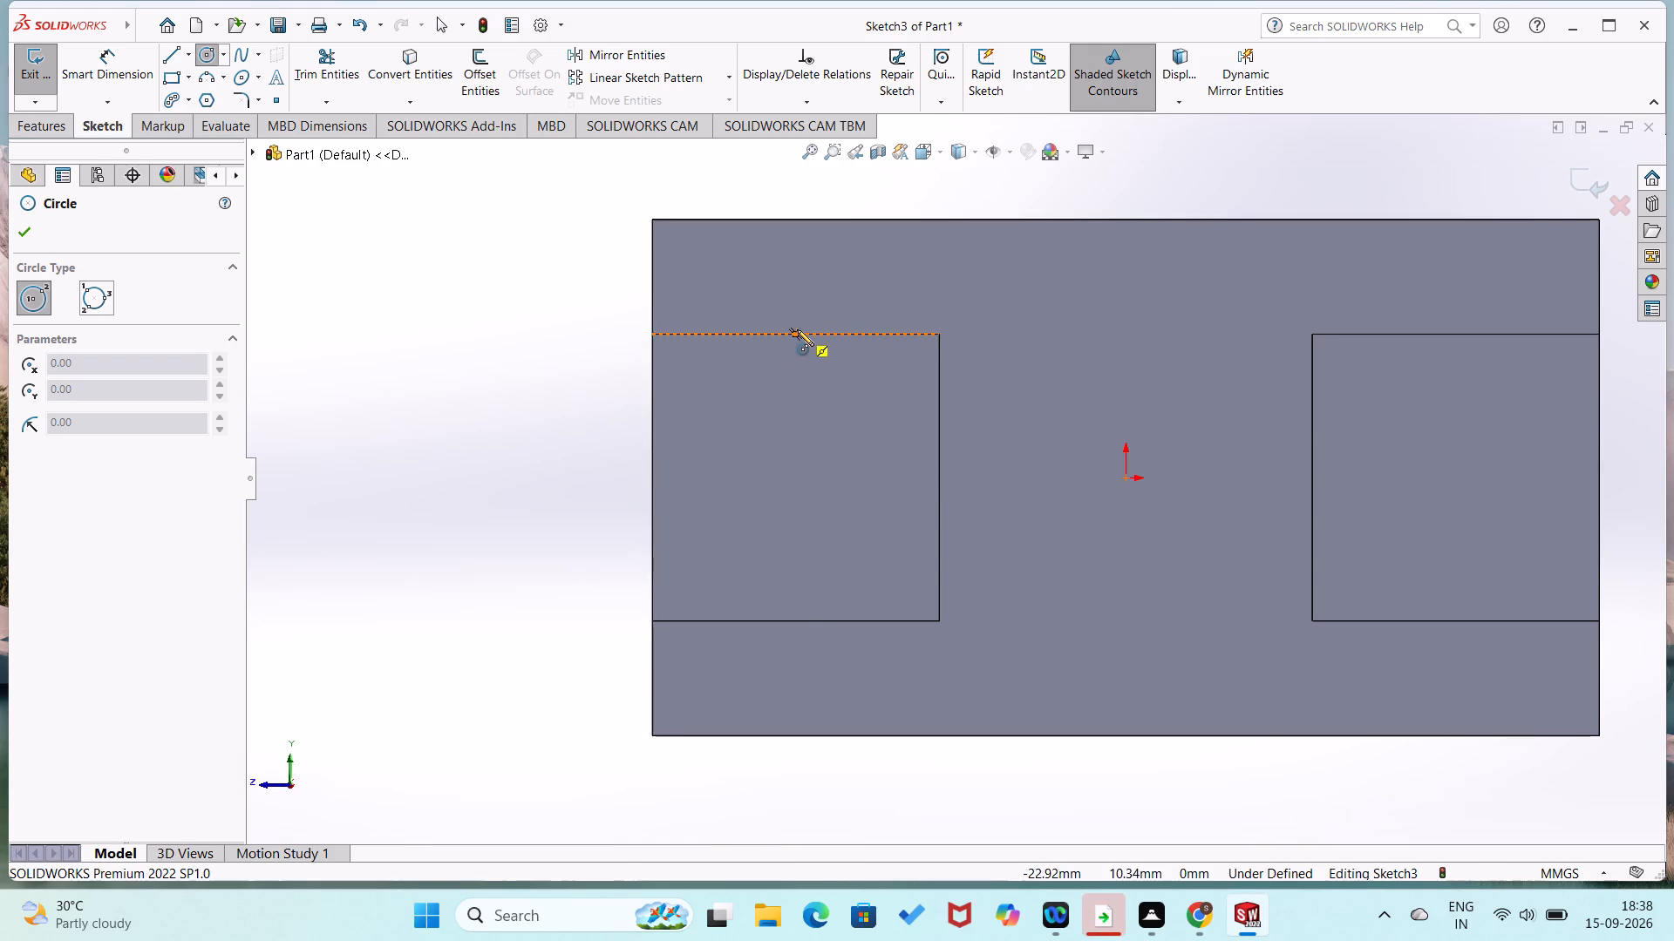
left_click(175, 58)
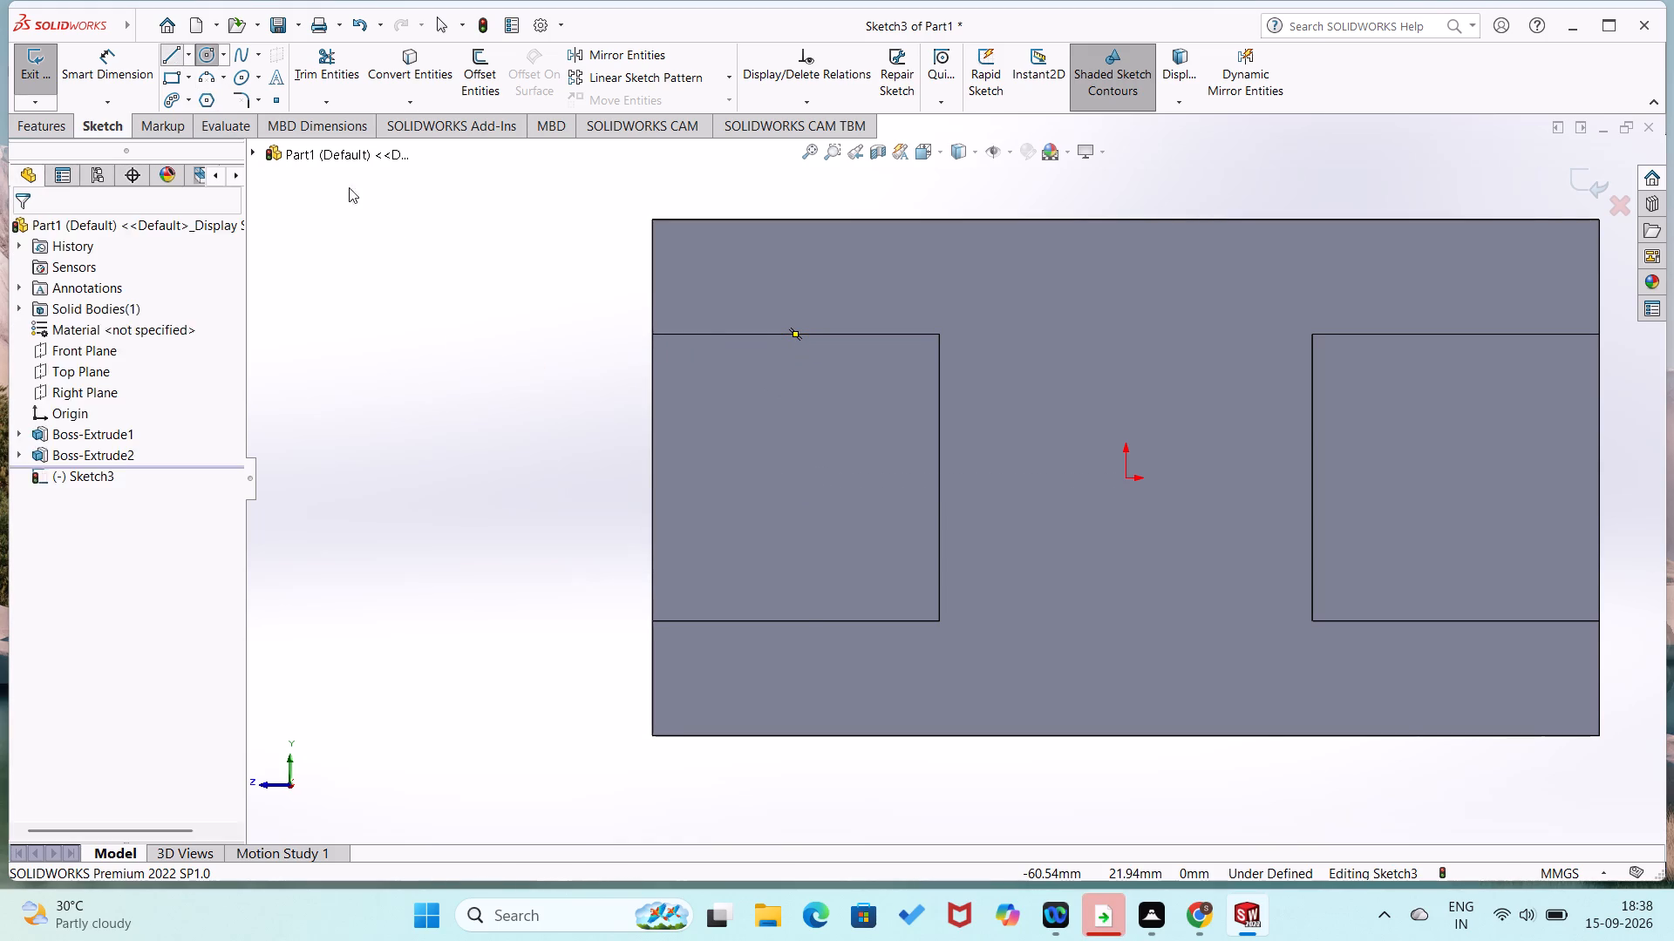
left_click(792, 334)
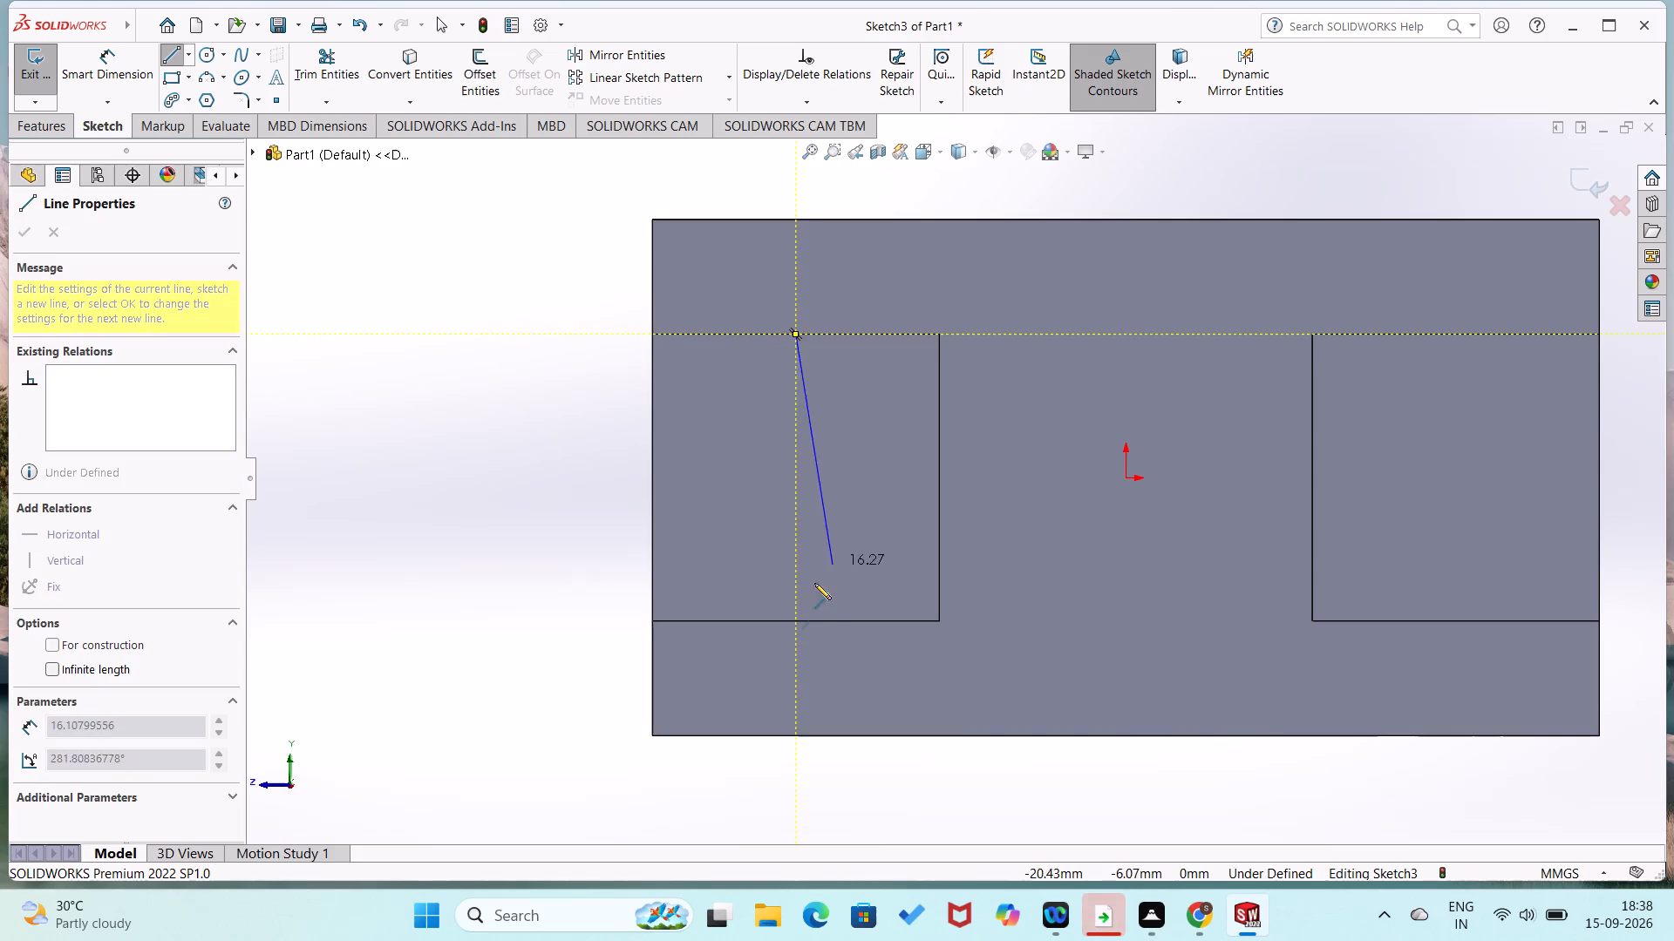
left_click(791, 619)
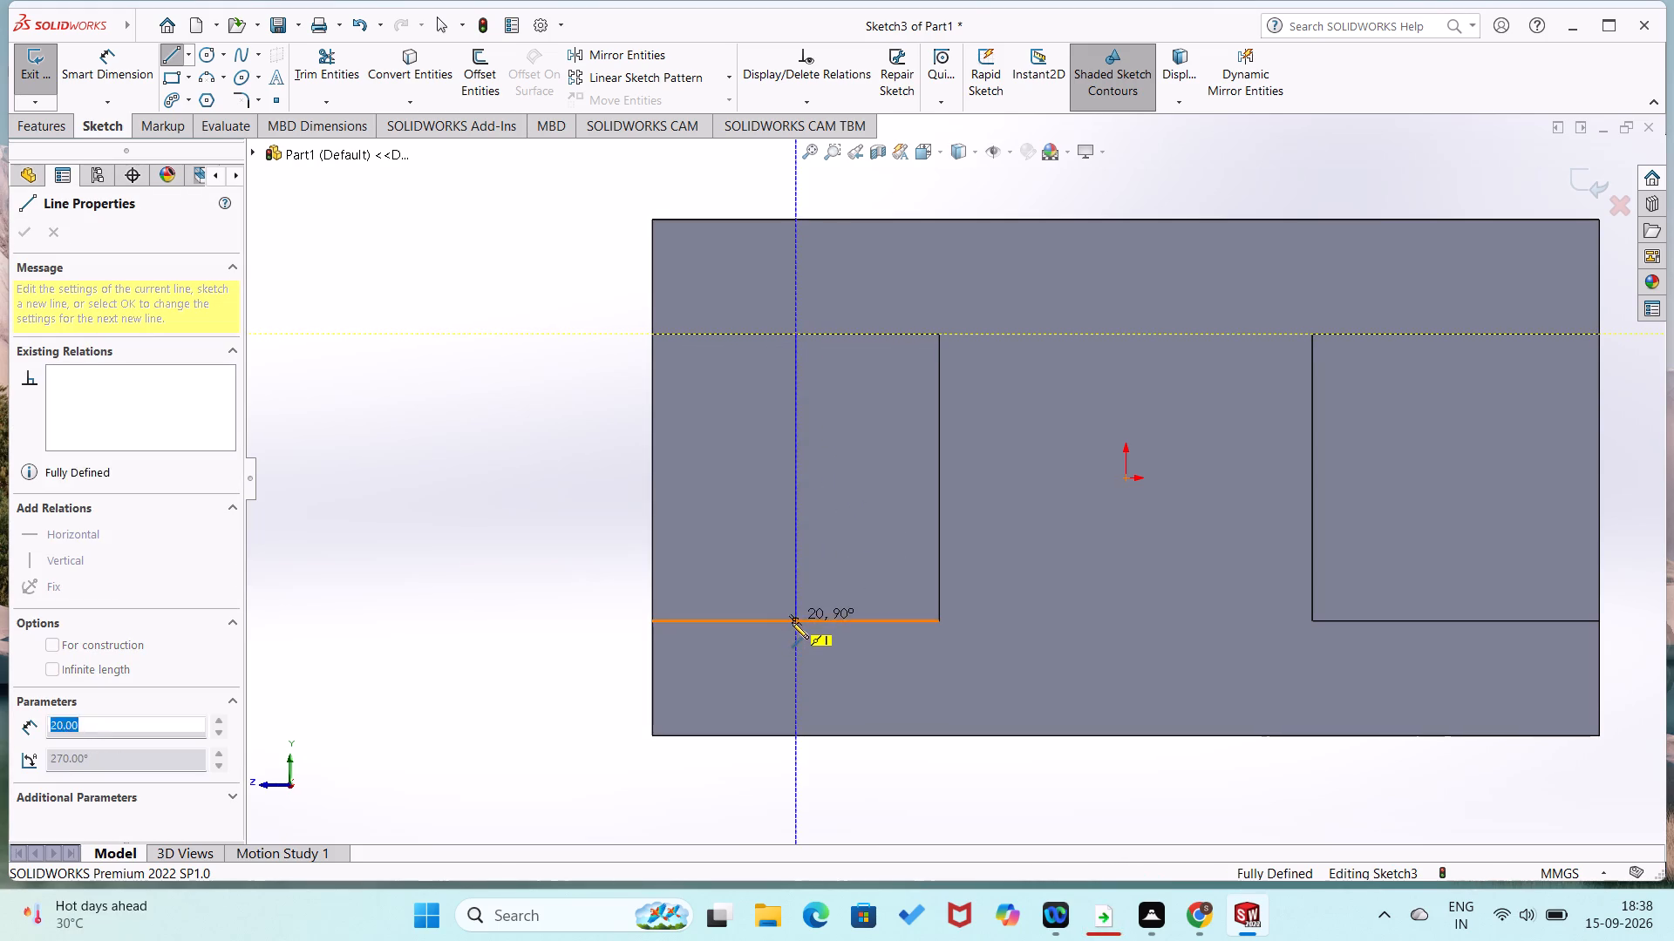
key("Escape")
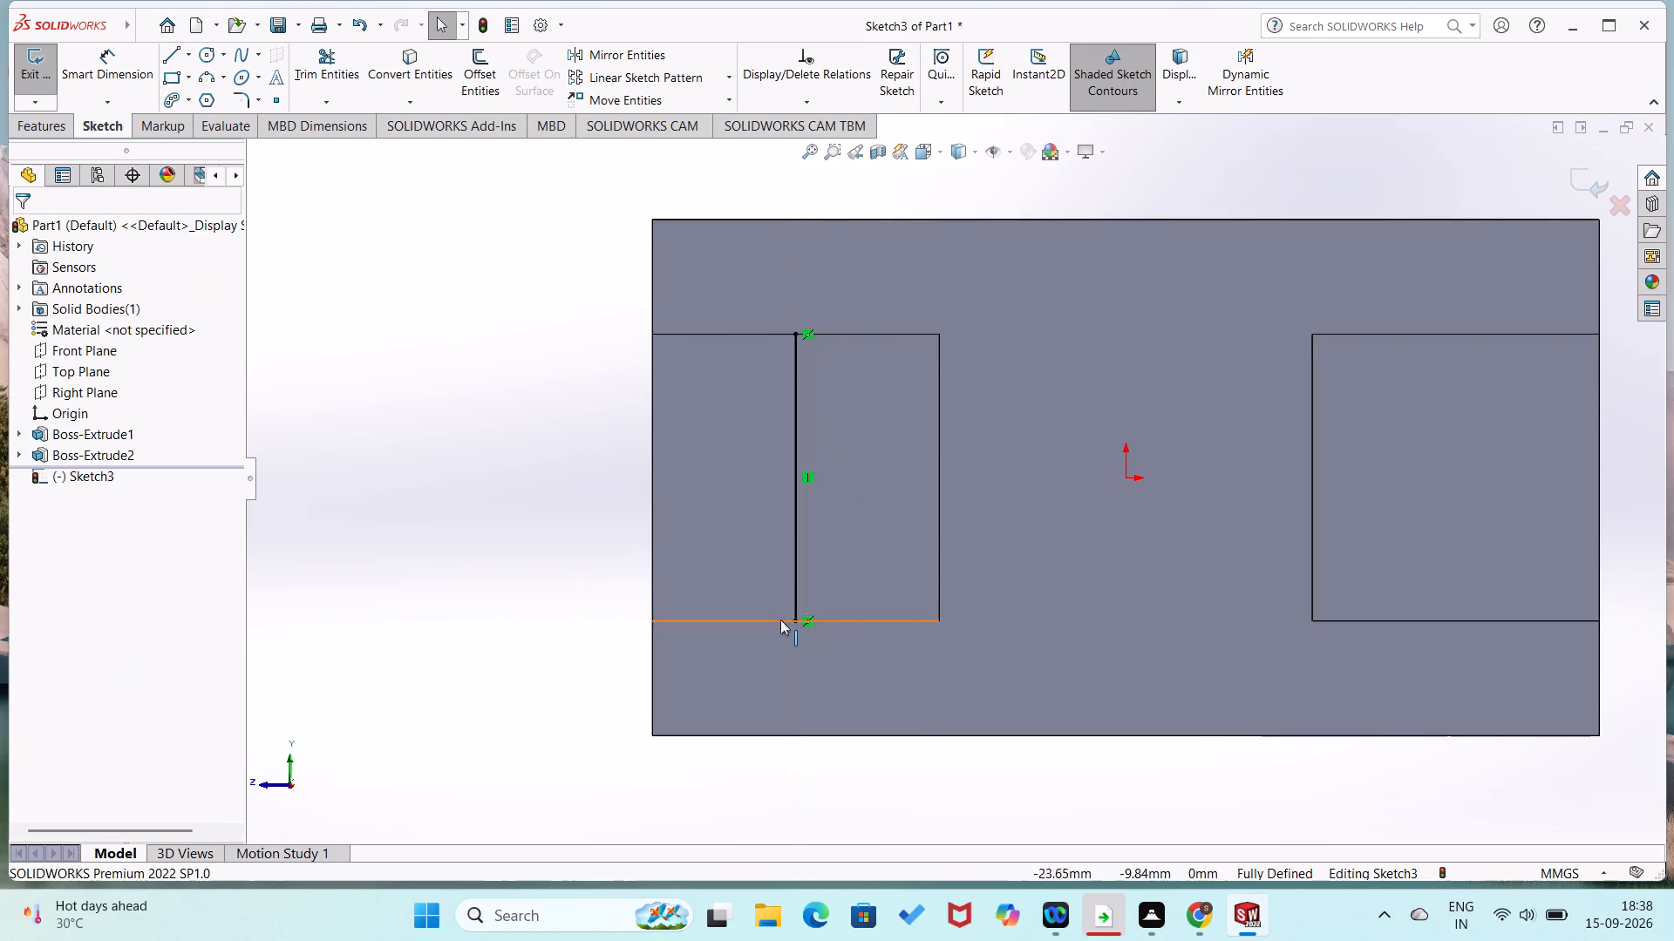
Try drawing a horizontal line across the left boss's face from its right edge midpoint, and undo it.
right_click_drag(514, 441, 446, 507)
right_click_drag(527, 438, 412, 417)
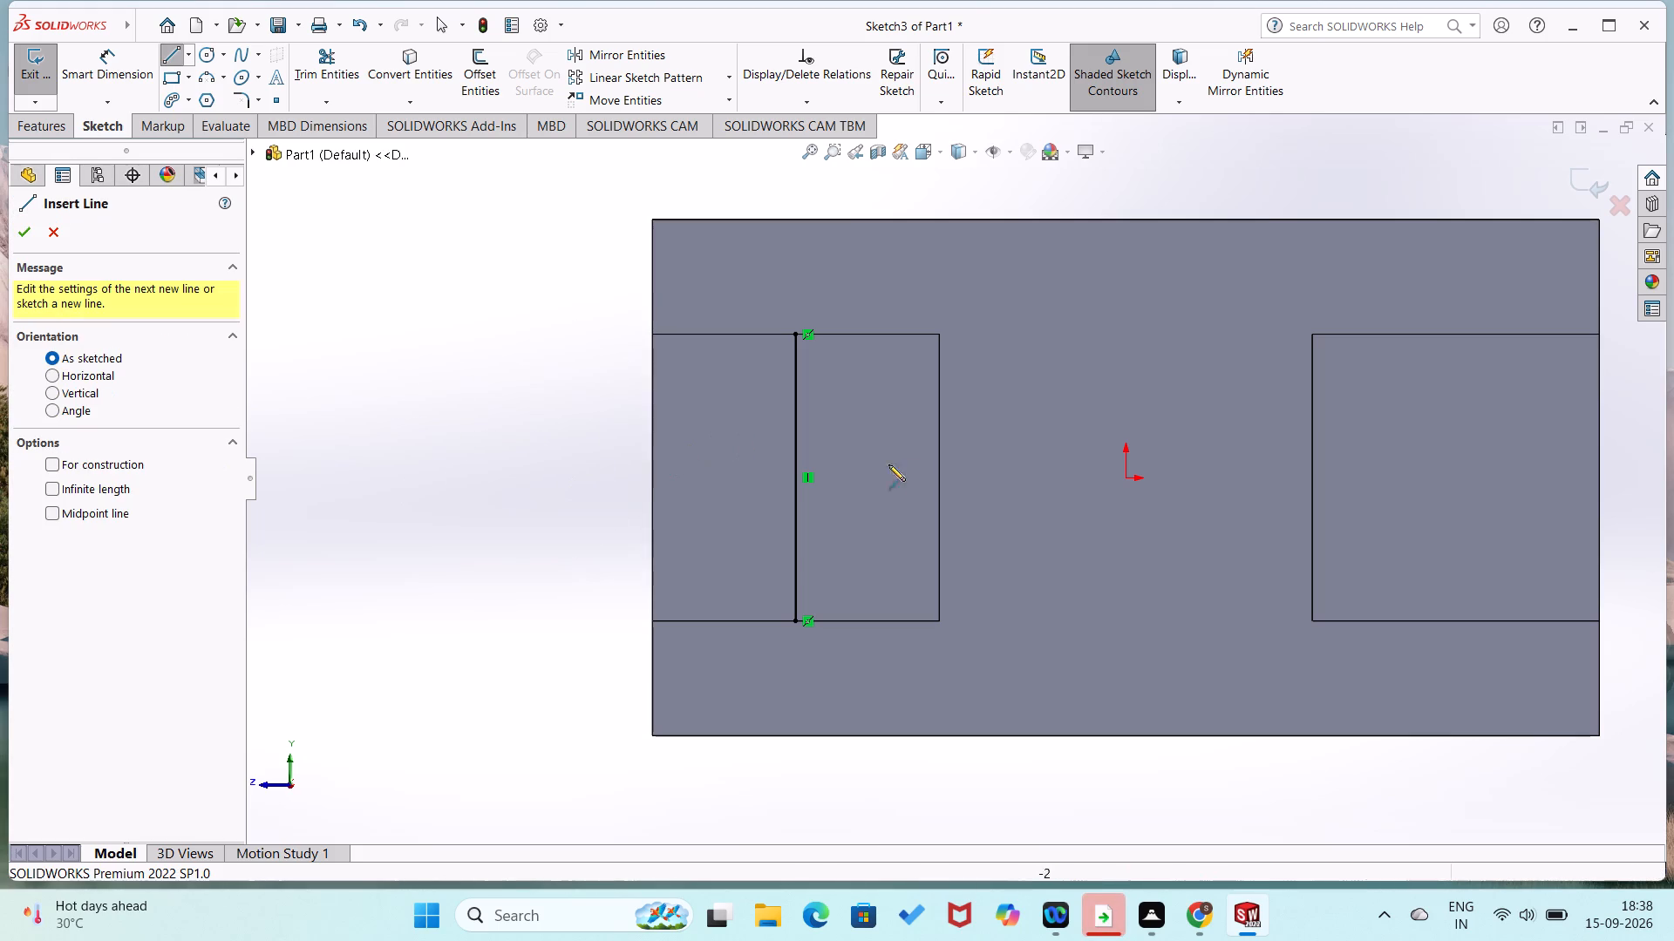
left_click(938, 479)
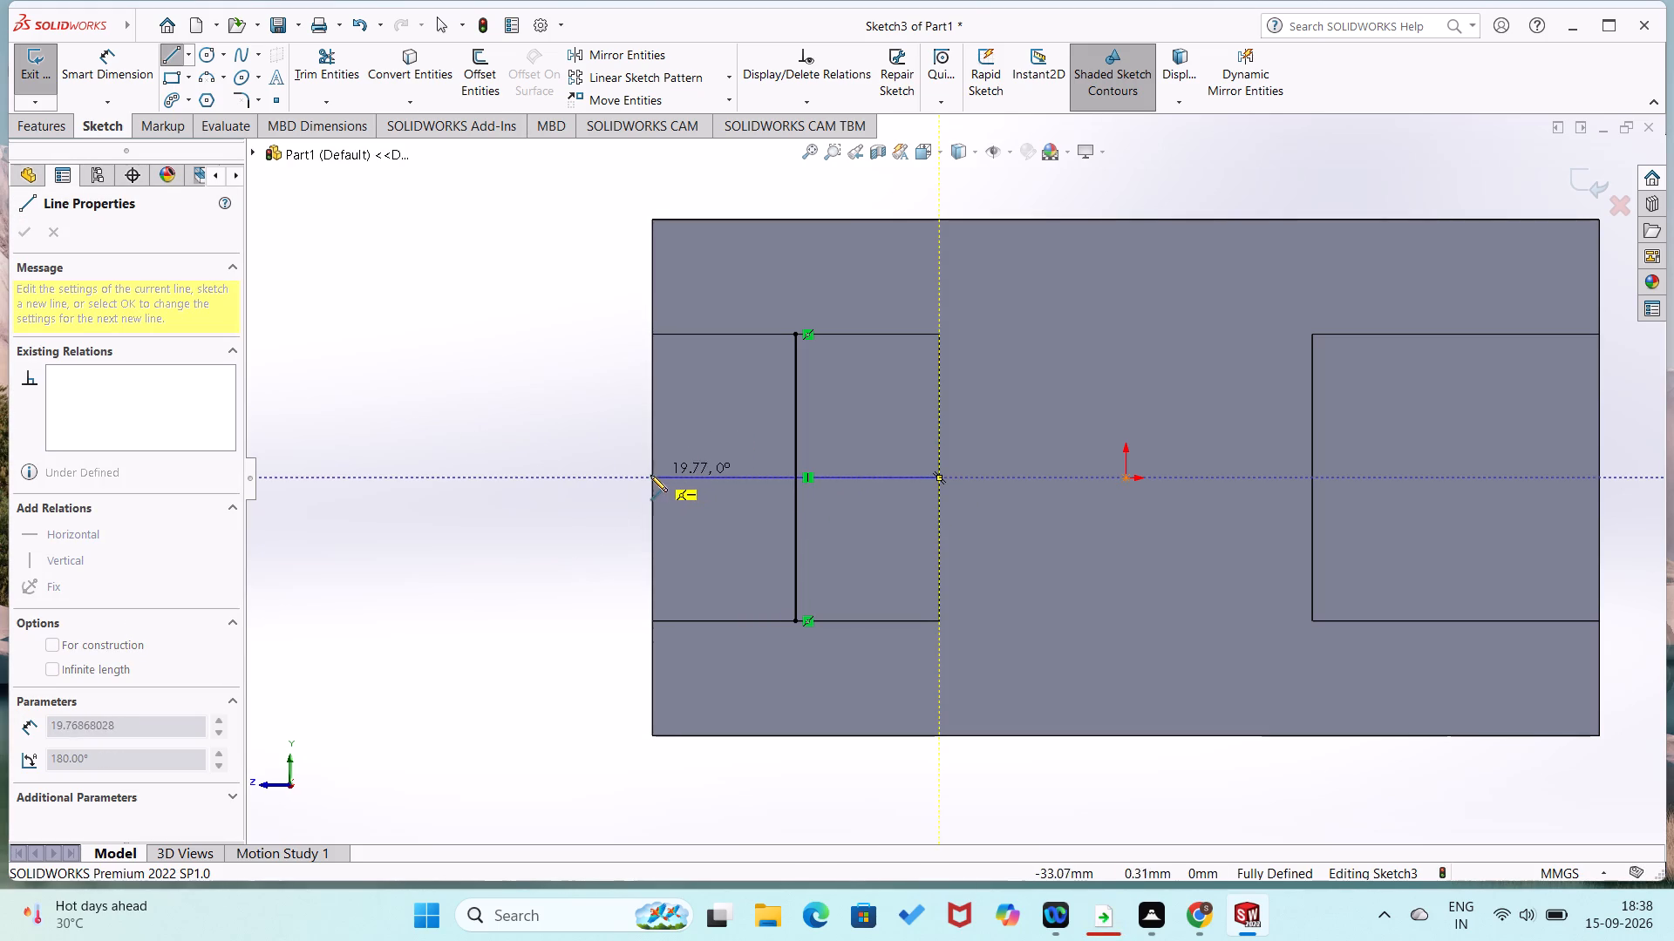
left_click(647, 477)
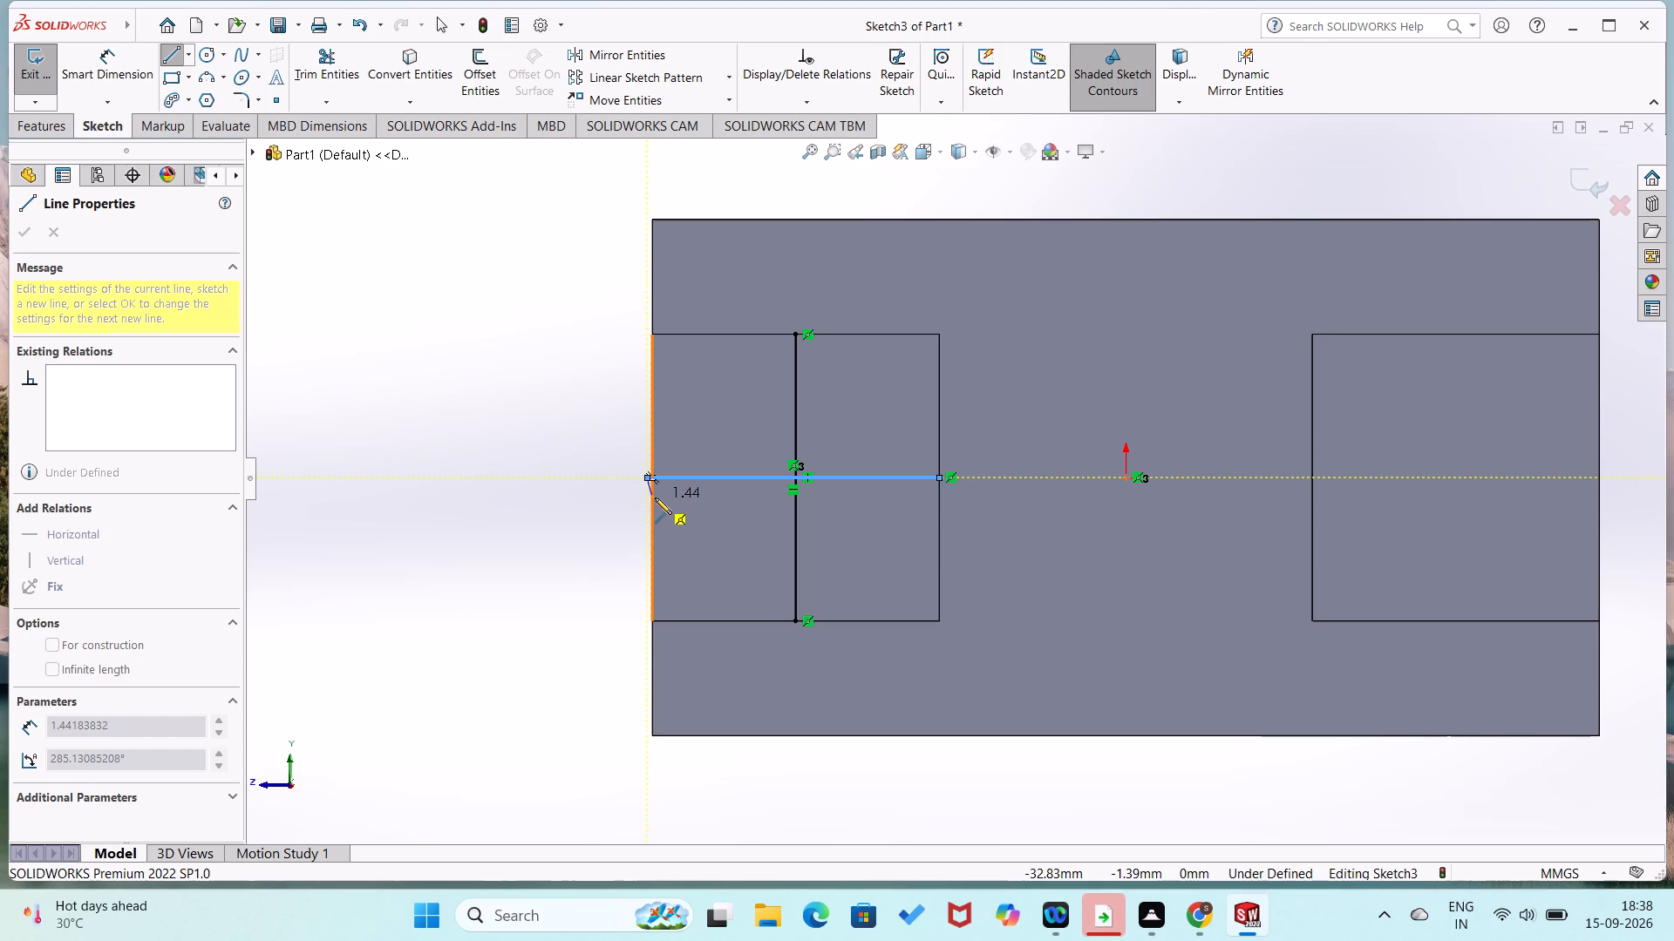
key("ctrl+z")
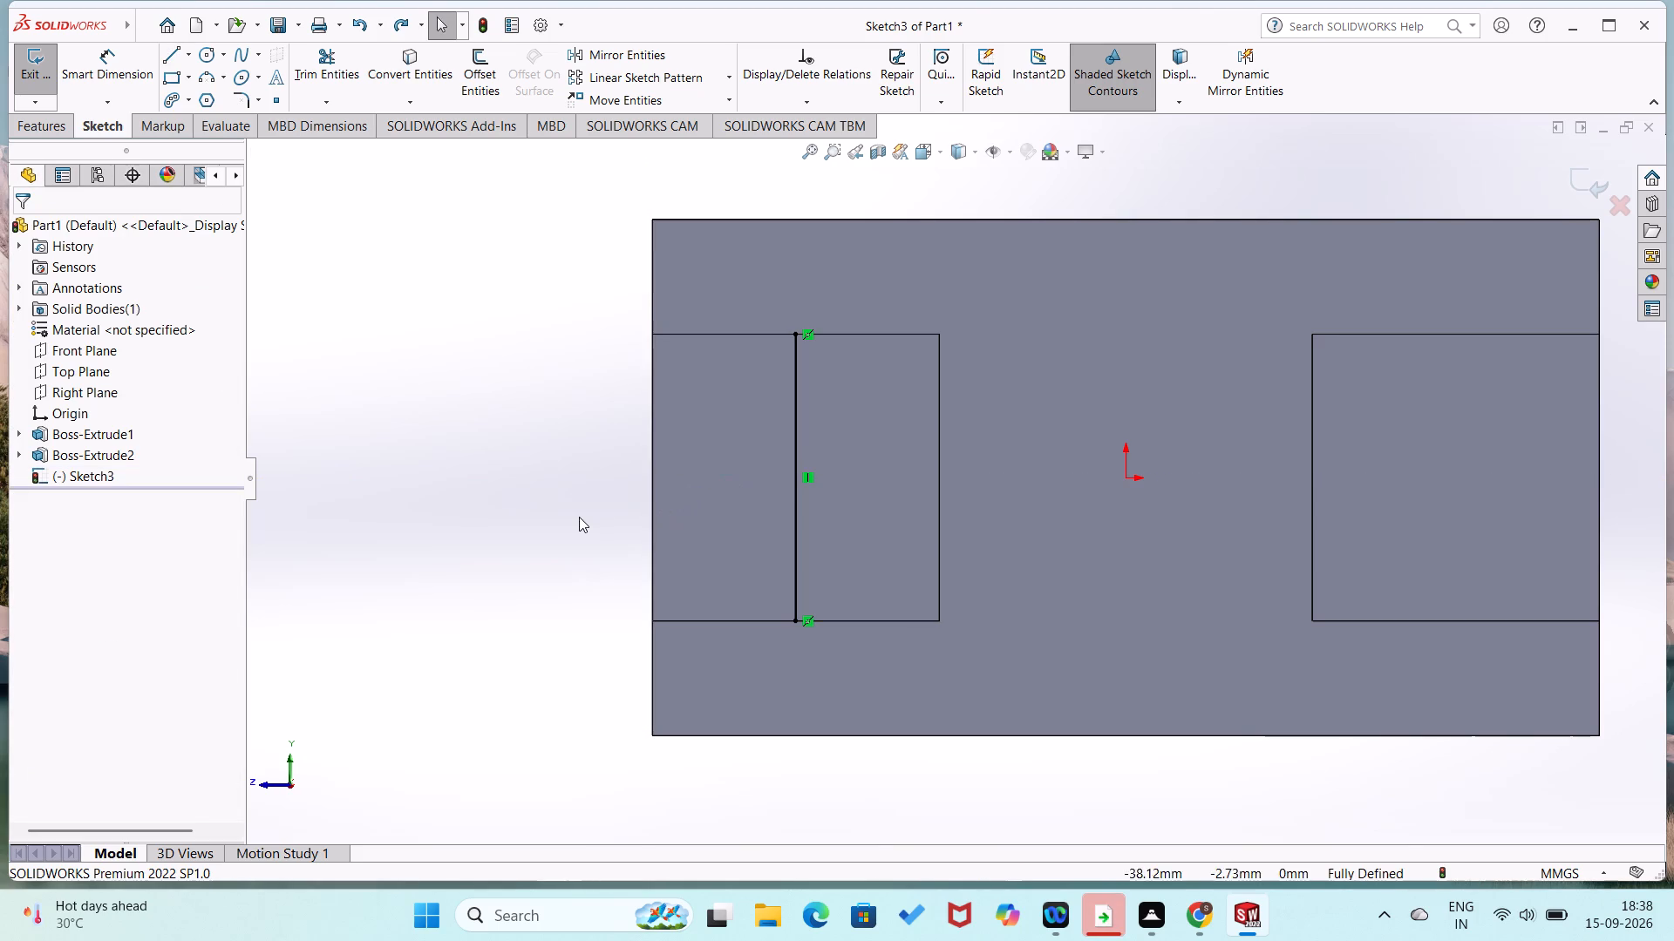
Draw a horizontal line across the left boss's face from its right edge midpoint to its left edge midpoint.
right_click_drag(579, 514, 422, 524)
scroll(912, 488, "up", 2)
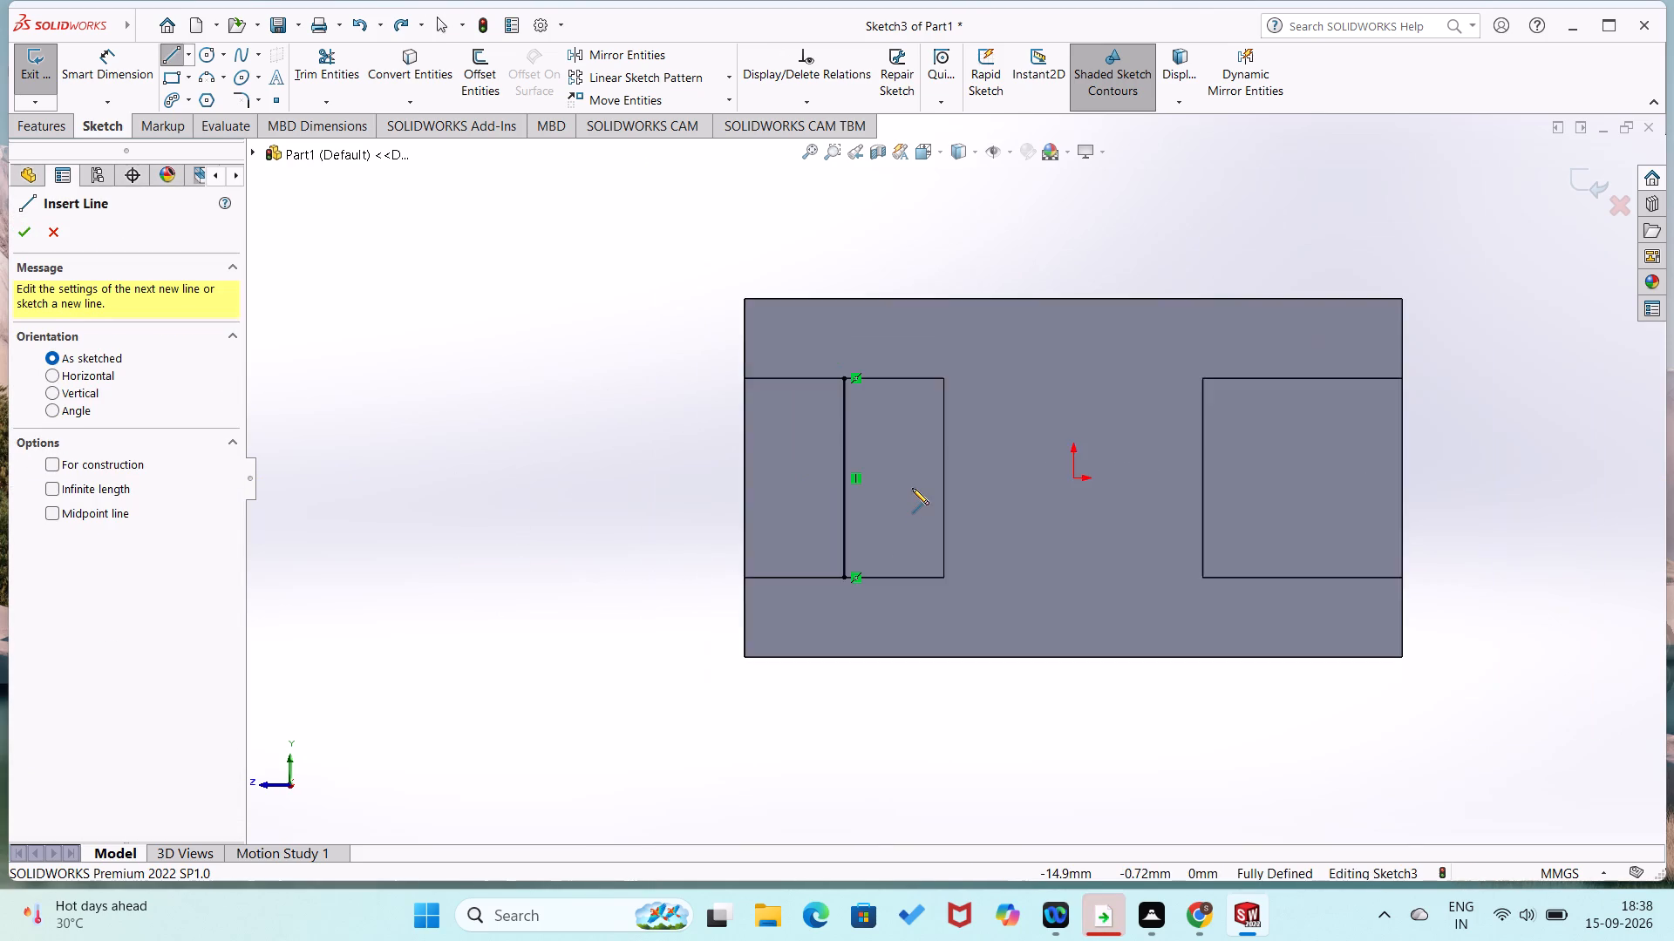
scroll(912, 488, "down", 4)
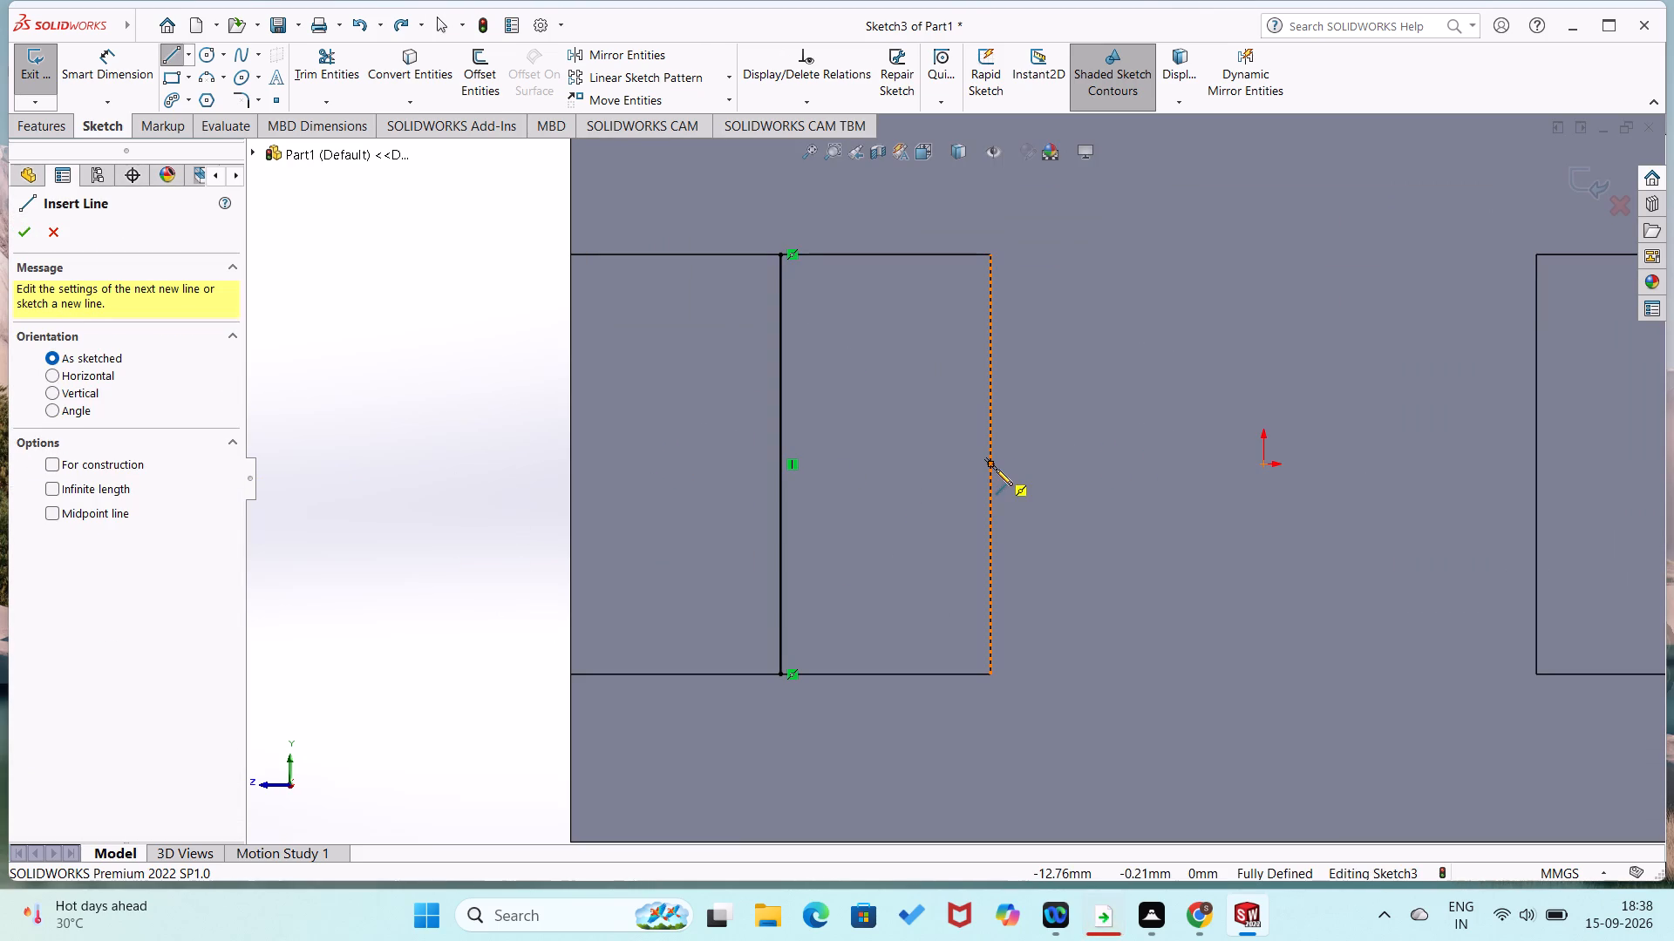
left_click(990, 464)
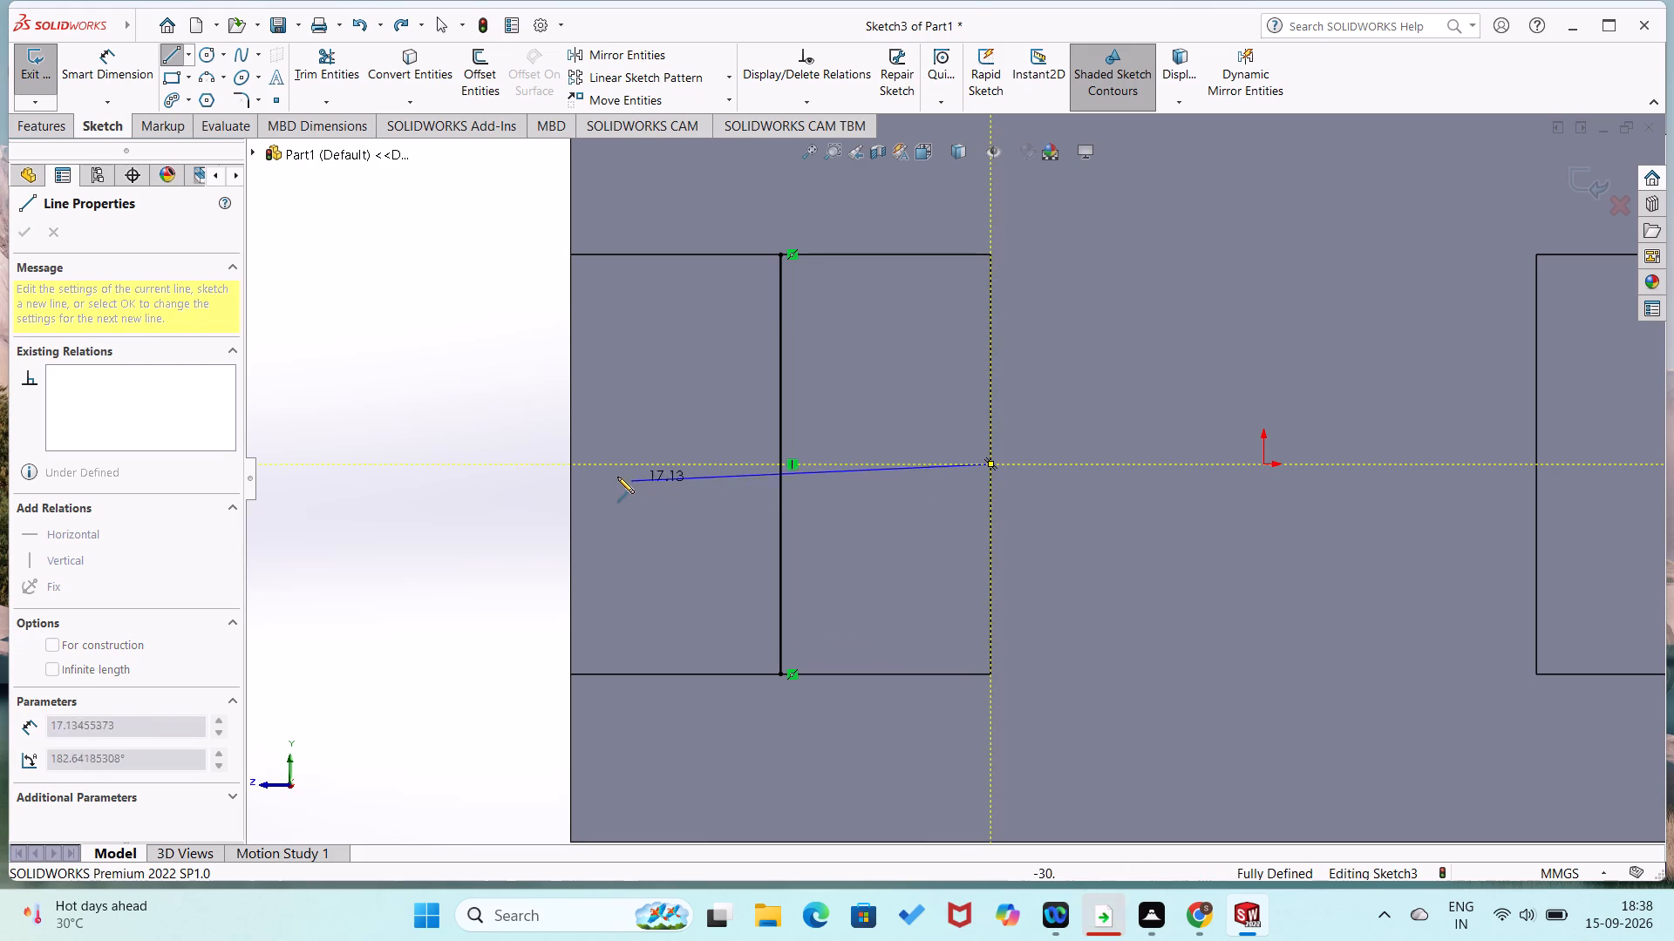
left_click(568, 466)
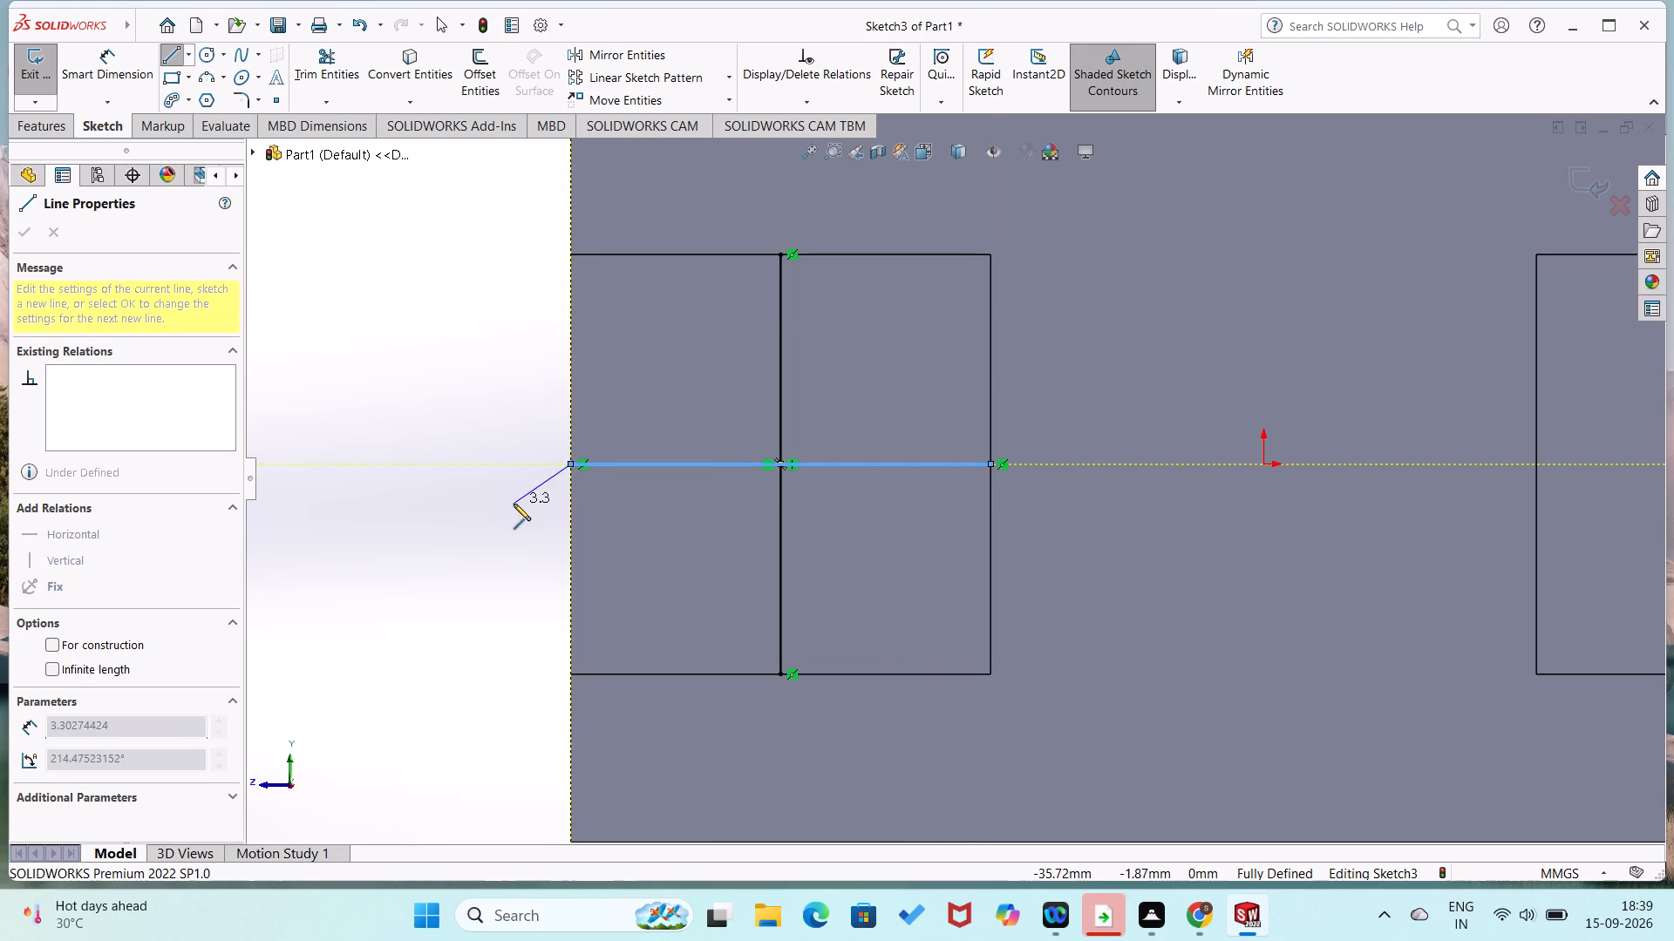
right_click(514, 504)
left_click(521, 511)
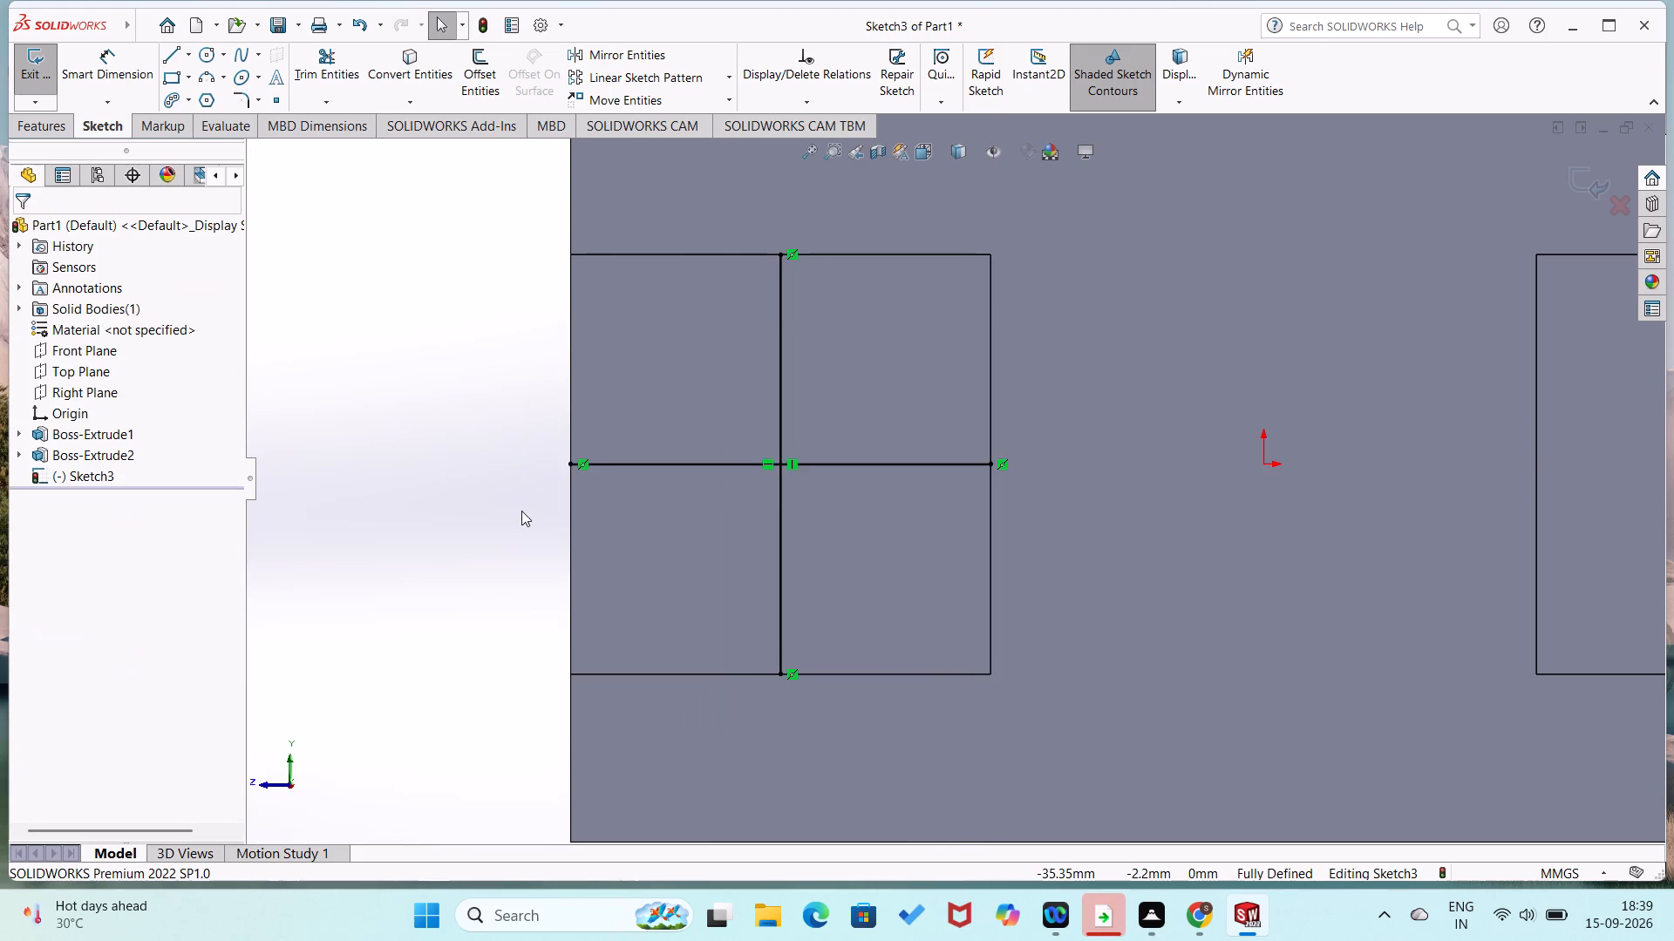
Draw a circle of about 6.86 mm radius centred where the two lines cross on the left boss's face.
left_click(215, 56)
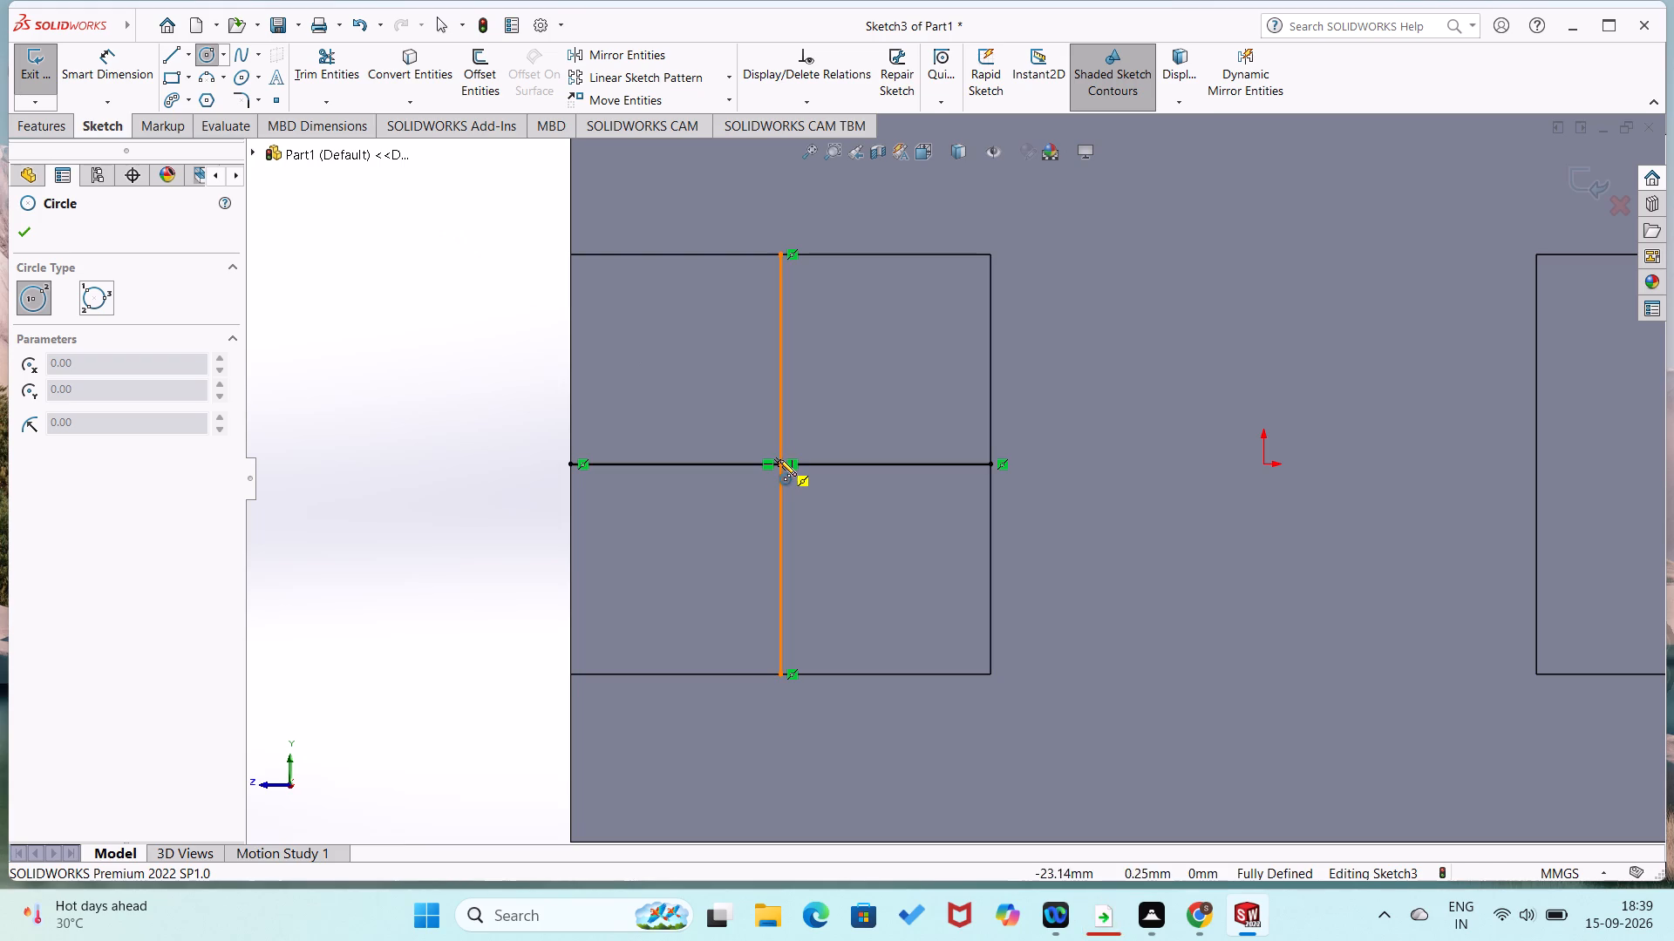
left_click(781, 464)
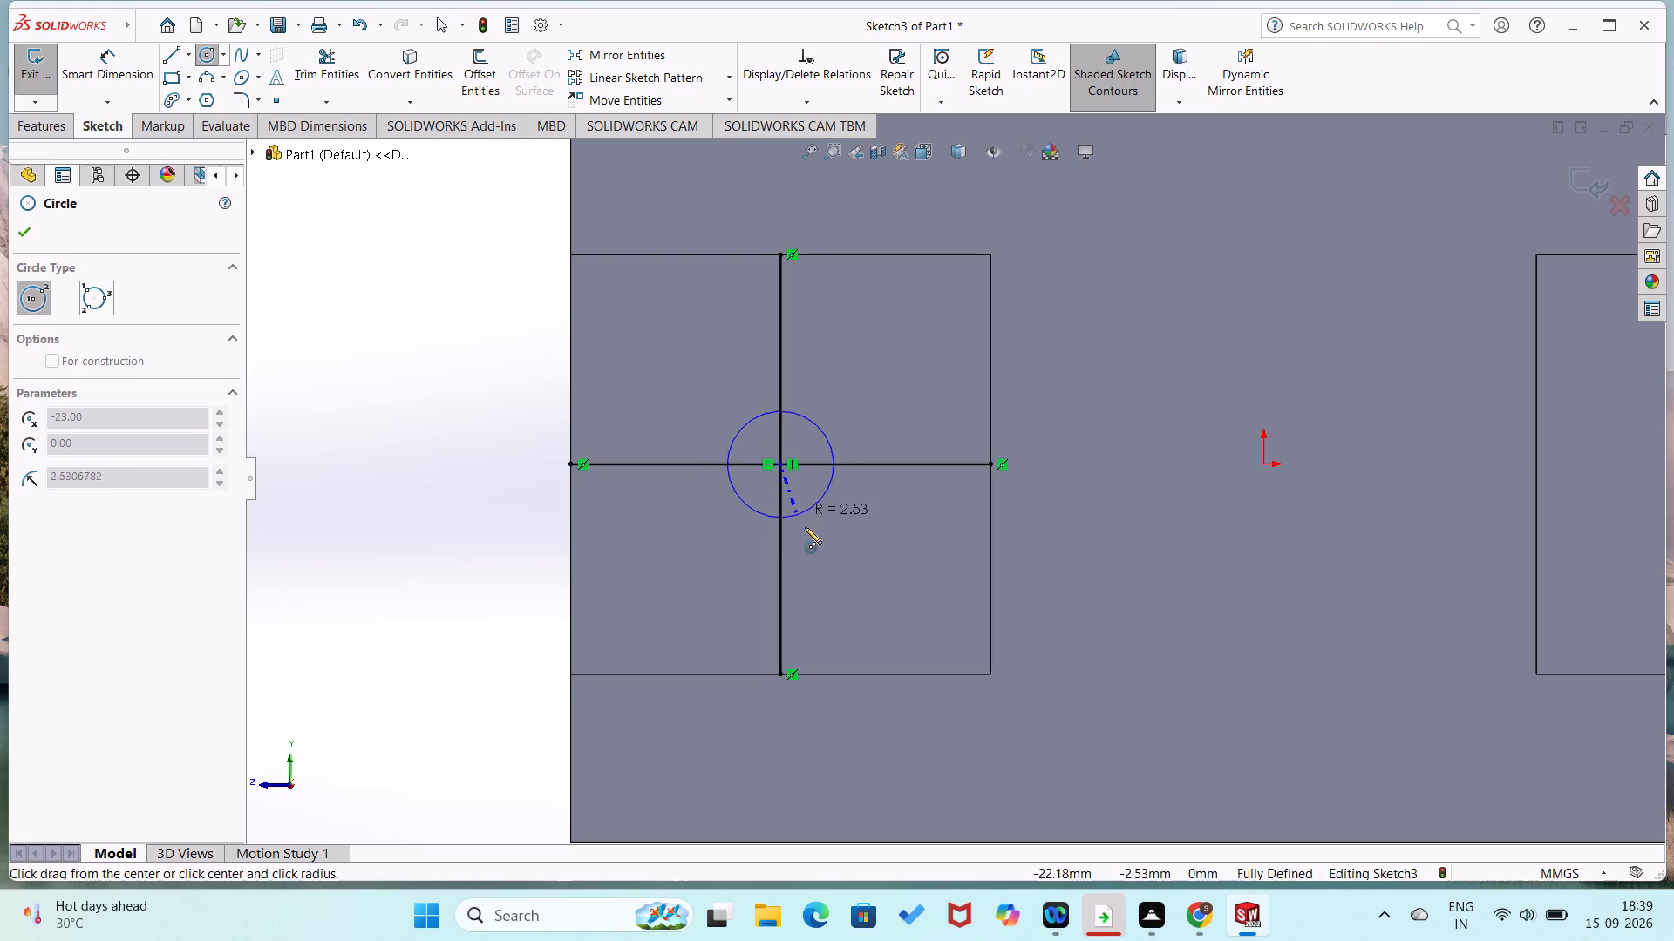
left_click(865, 581)
Dimension the circle on the left boss's face with a diameter of 18 mm.
right_click_drag(843, 565, 855, 470)
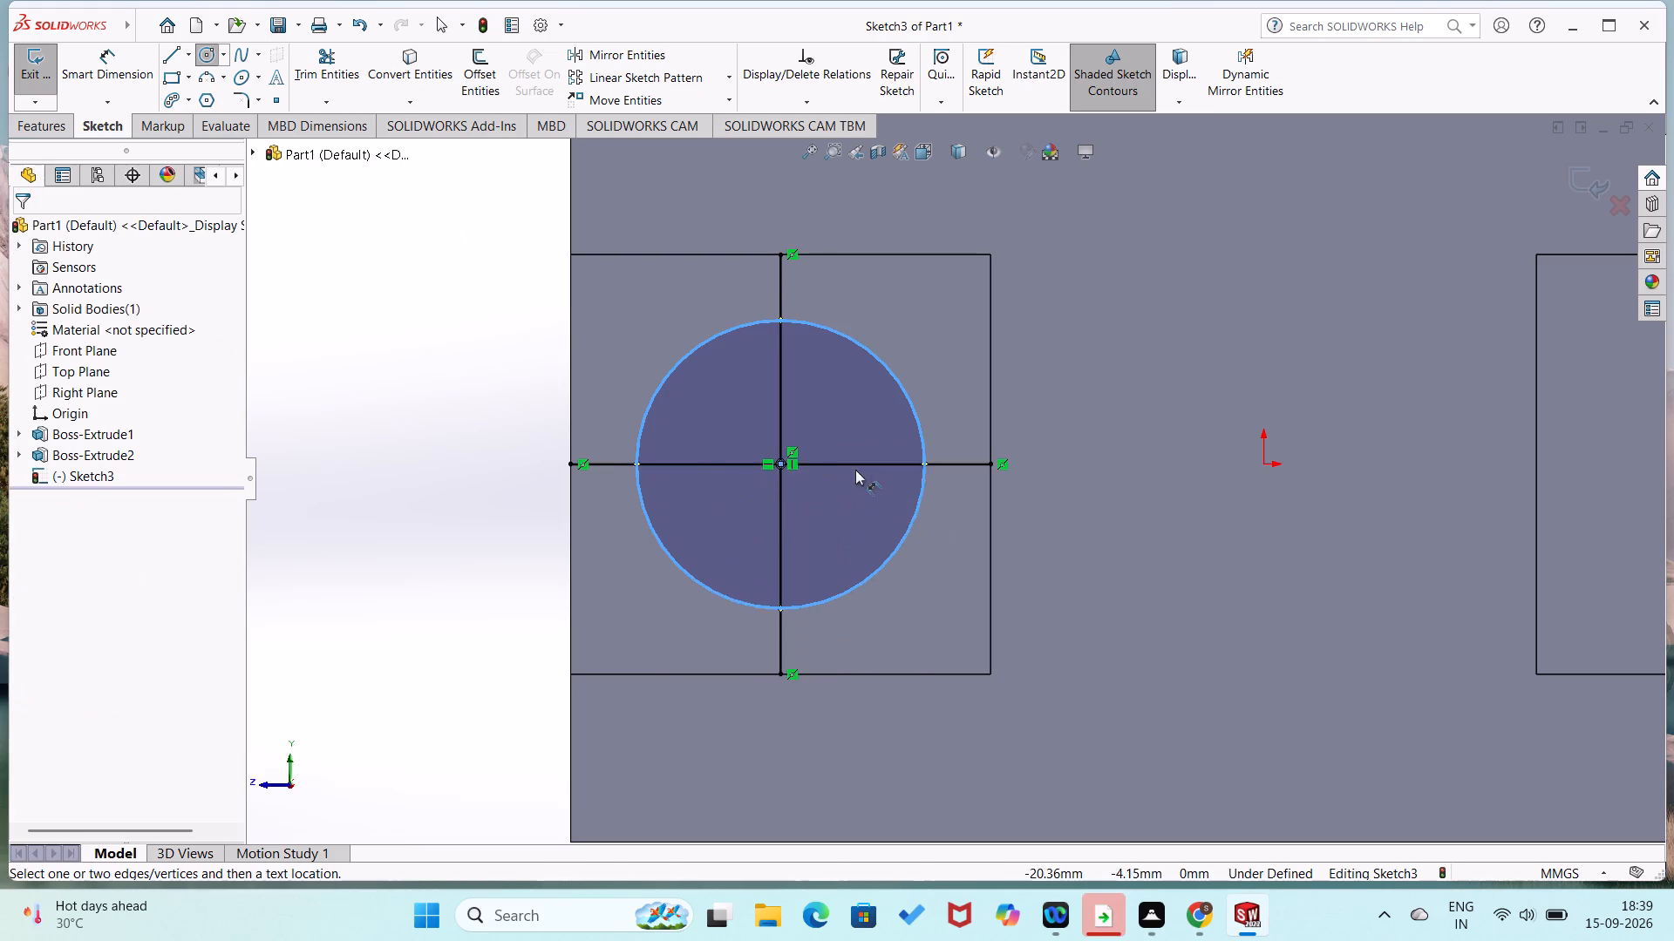
right_click_drag(855, 470, 860, 457)
left_click(889, 551)
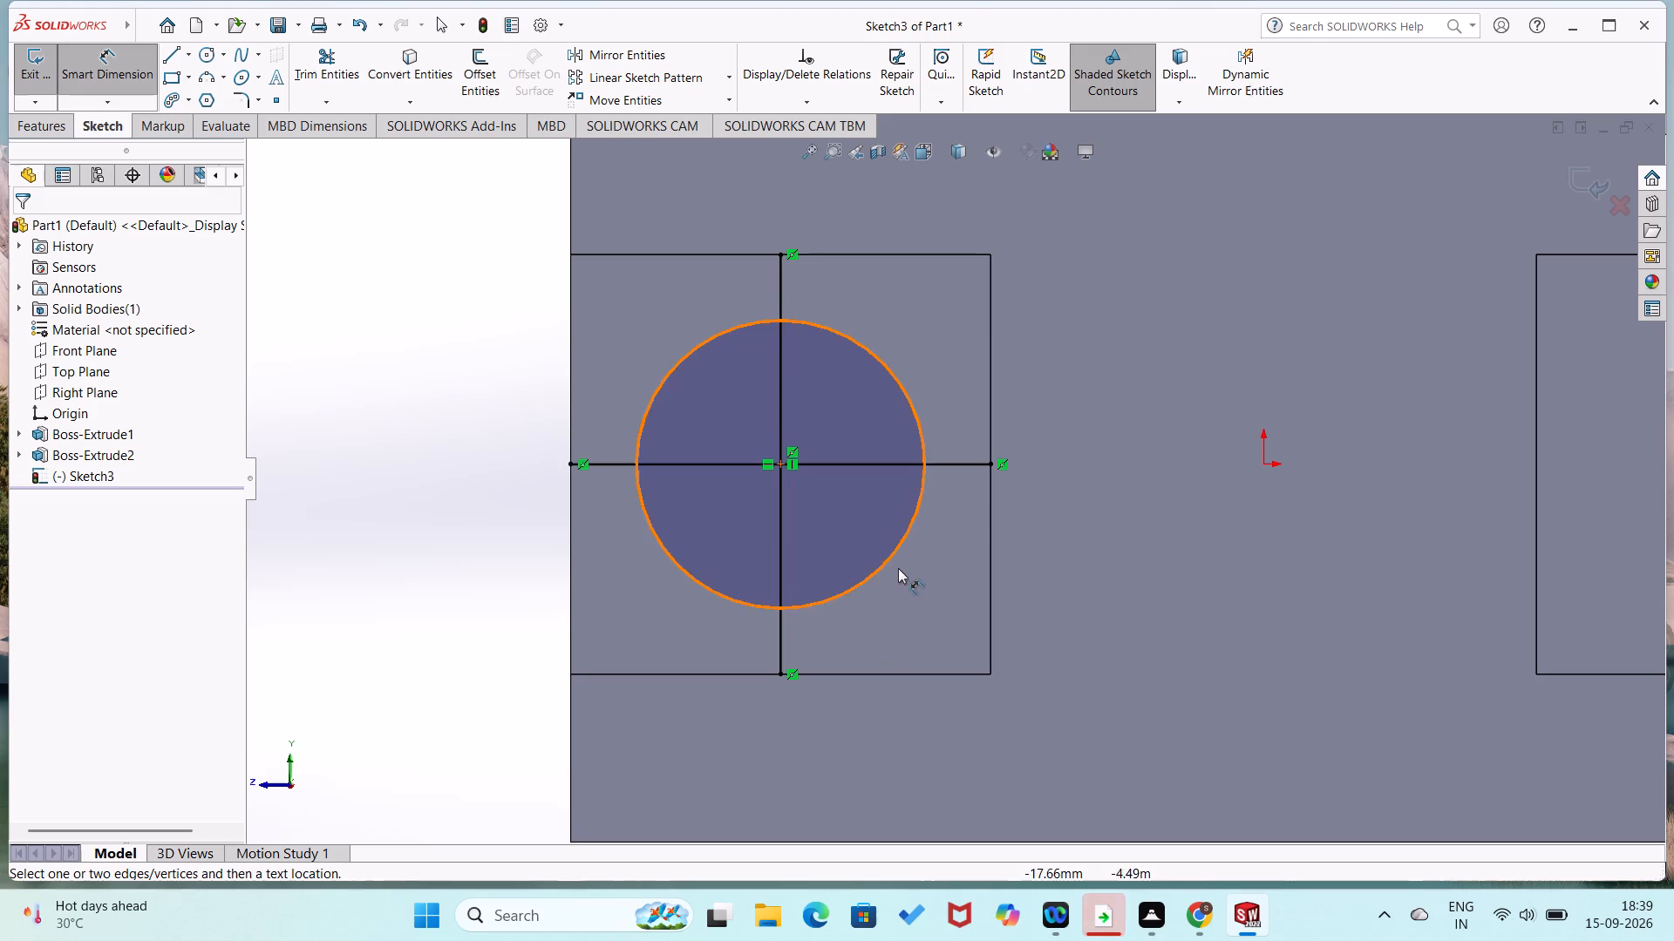
left_click(887, 562)
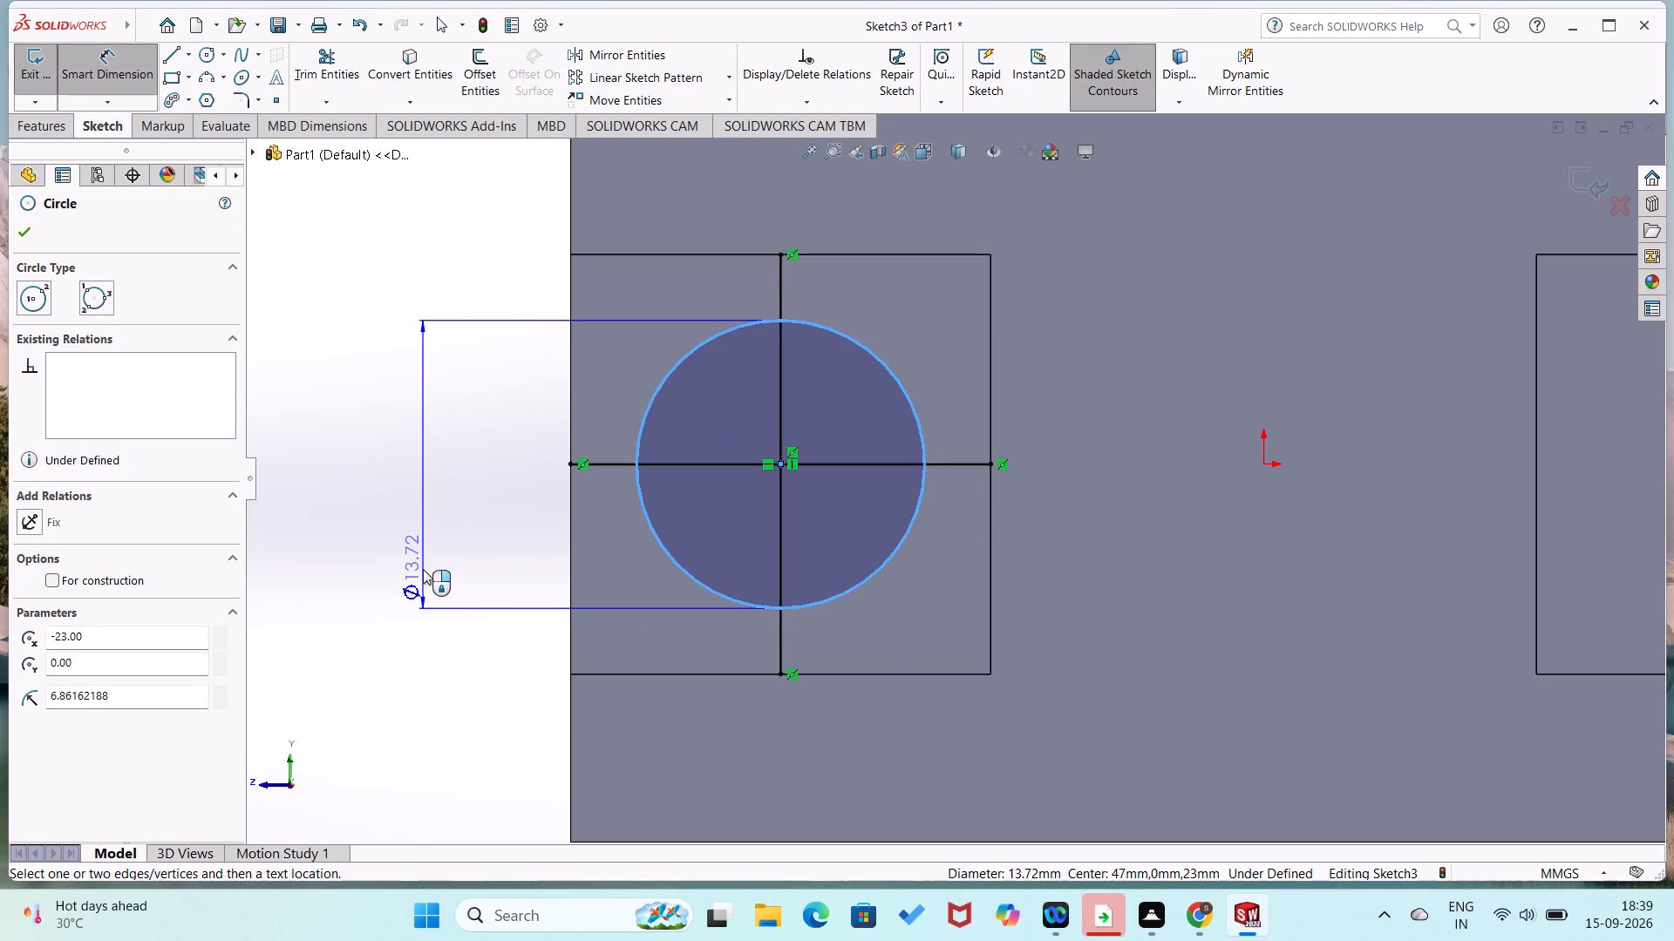
left_click(423, 569)
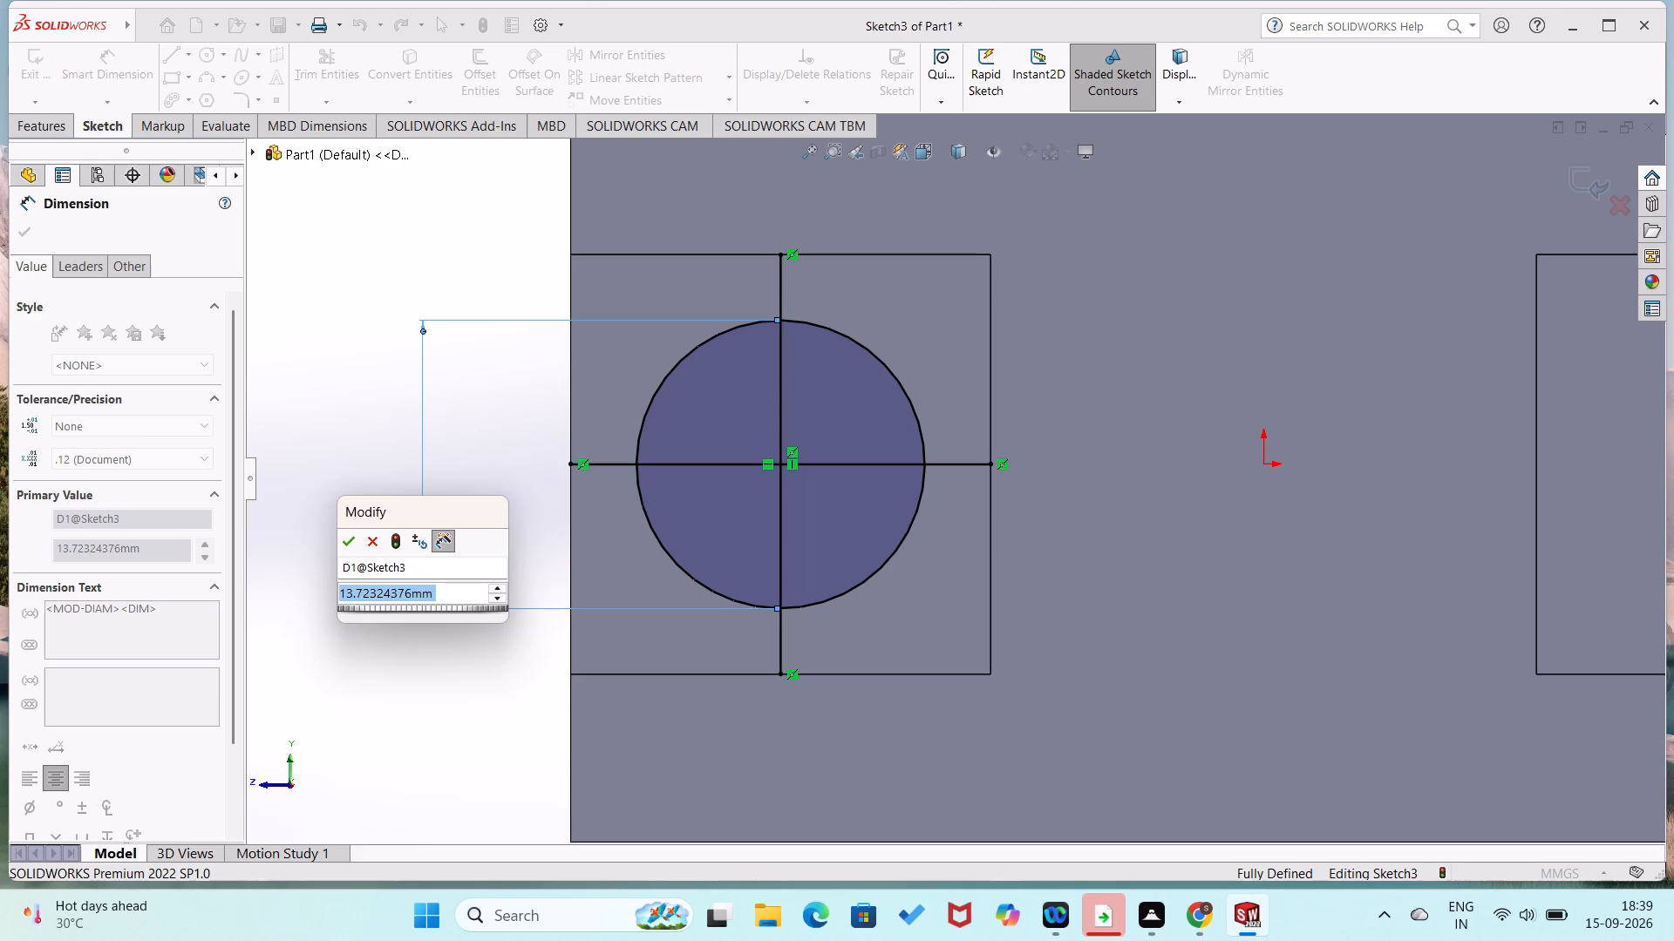
type("18")
key("Return")
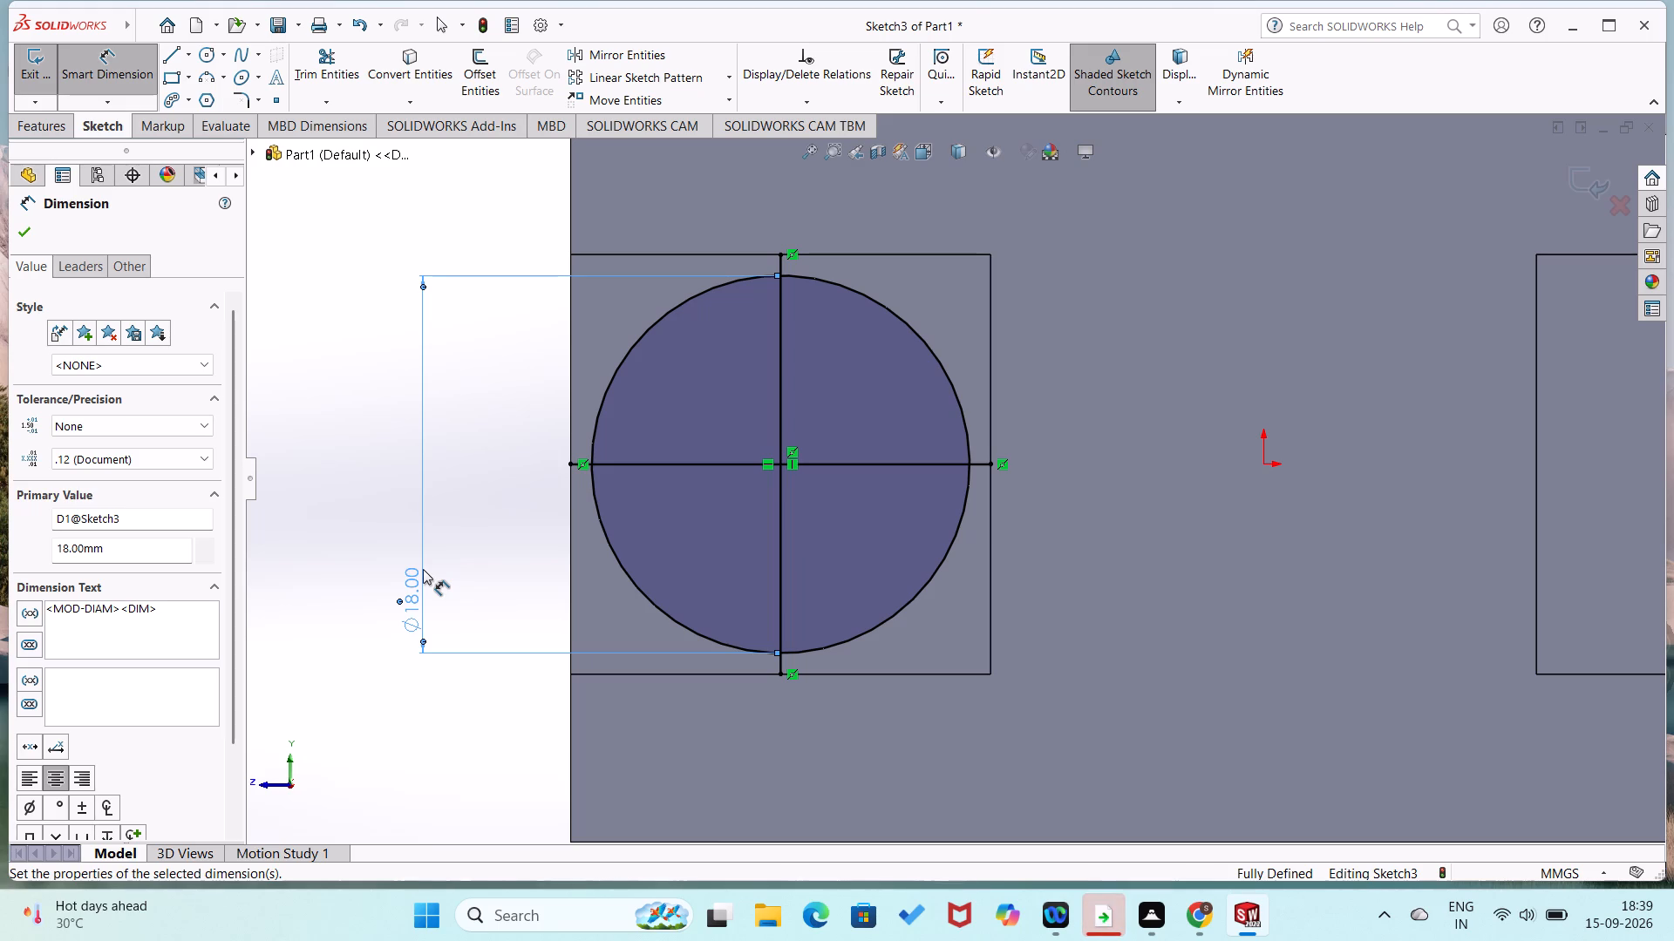
Draw a horizontal line about 18 mm long from the boss face's left edge midpoint outward, away from the circle.
middle_click_drag(475, 559, 551, 560)
middle_click_drag(503, 586, 566, 615)
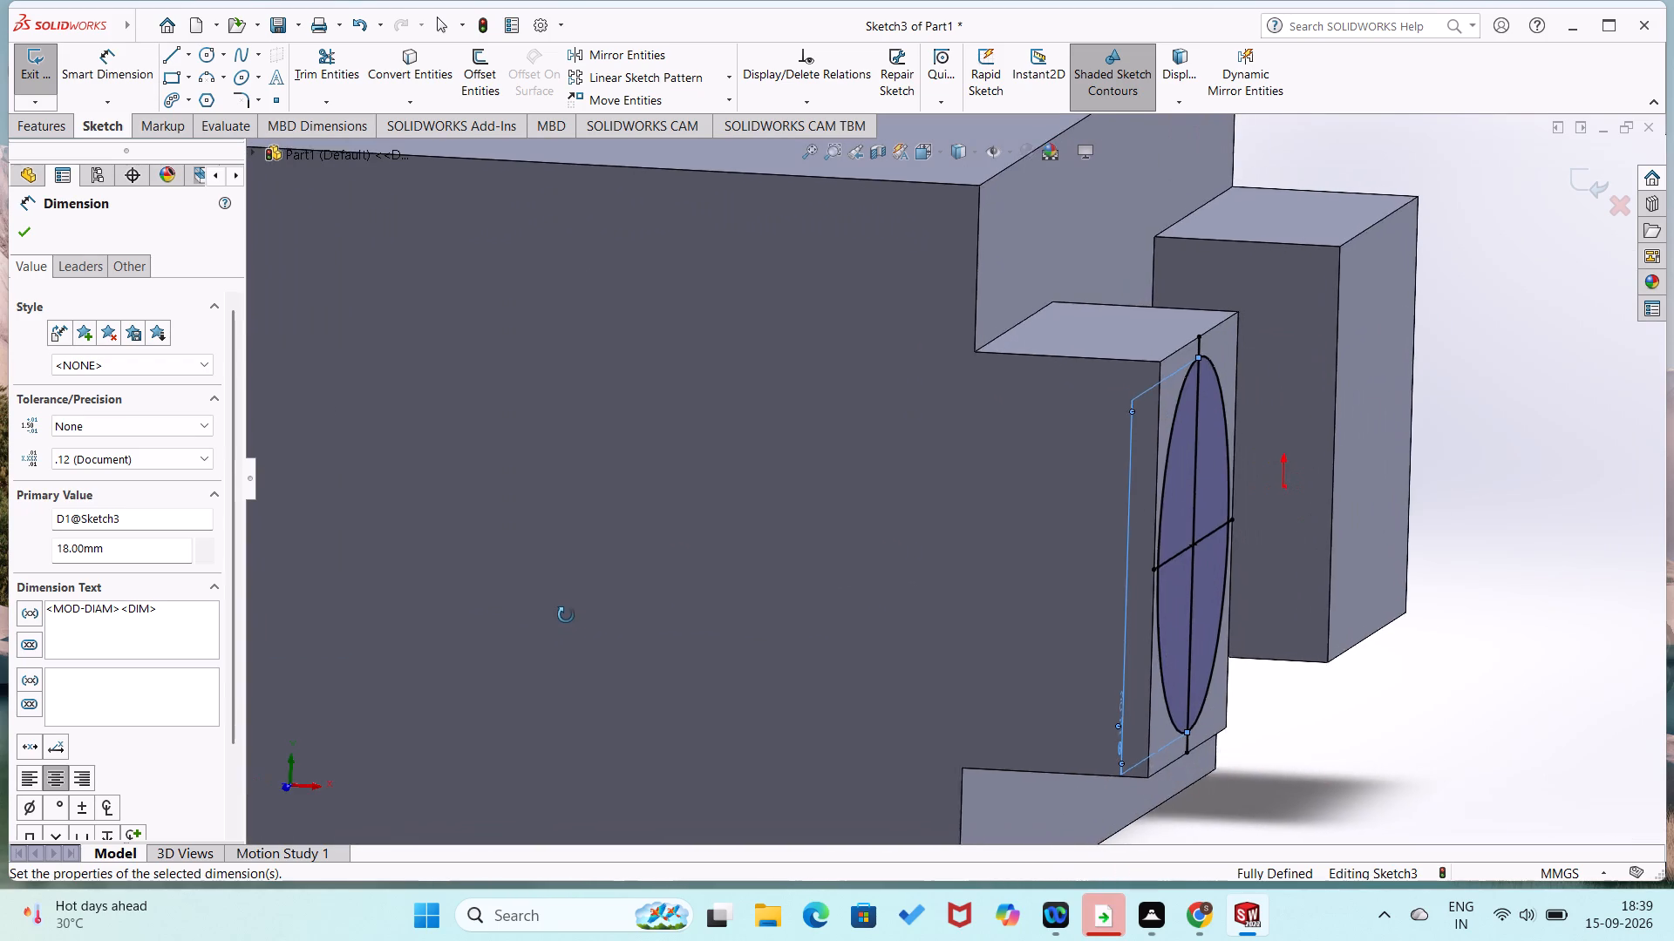
middle_click_drag(566, 615, 569, 616)
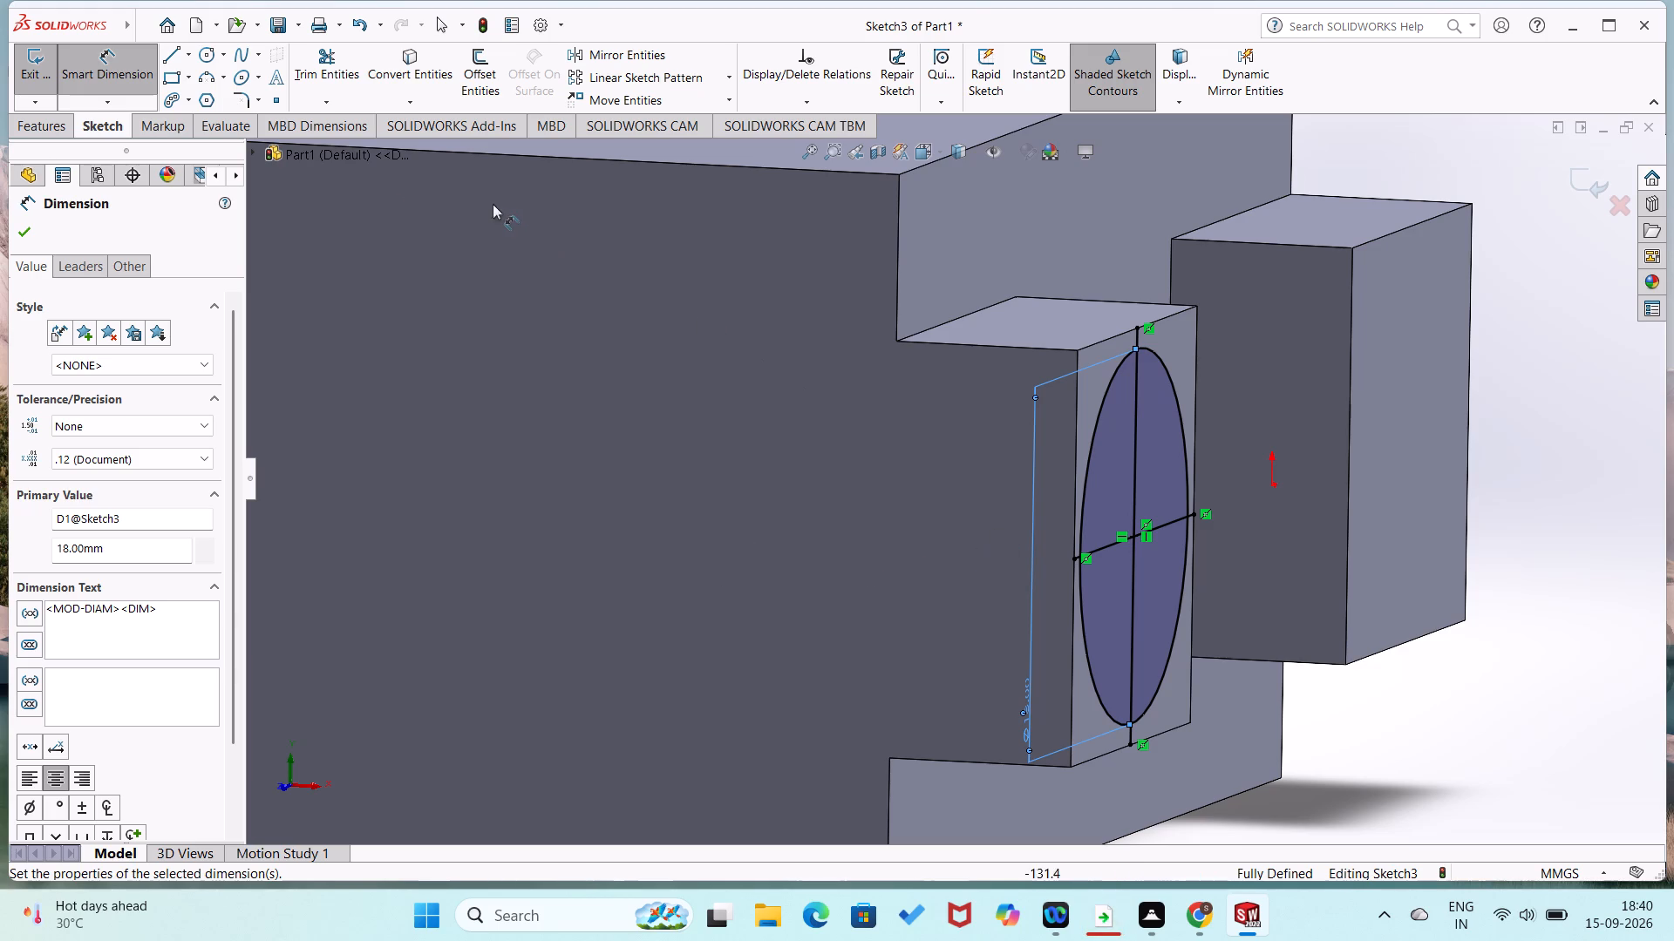
left_click(173, 59)
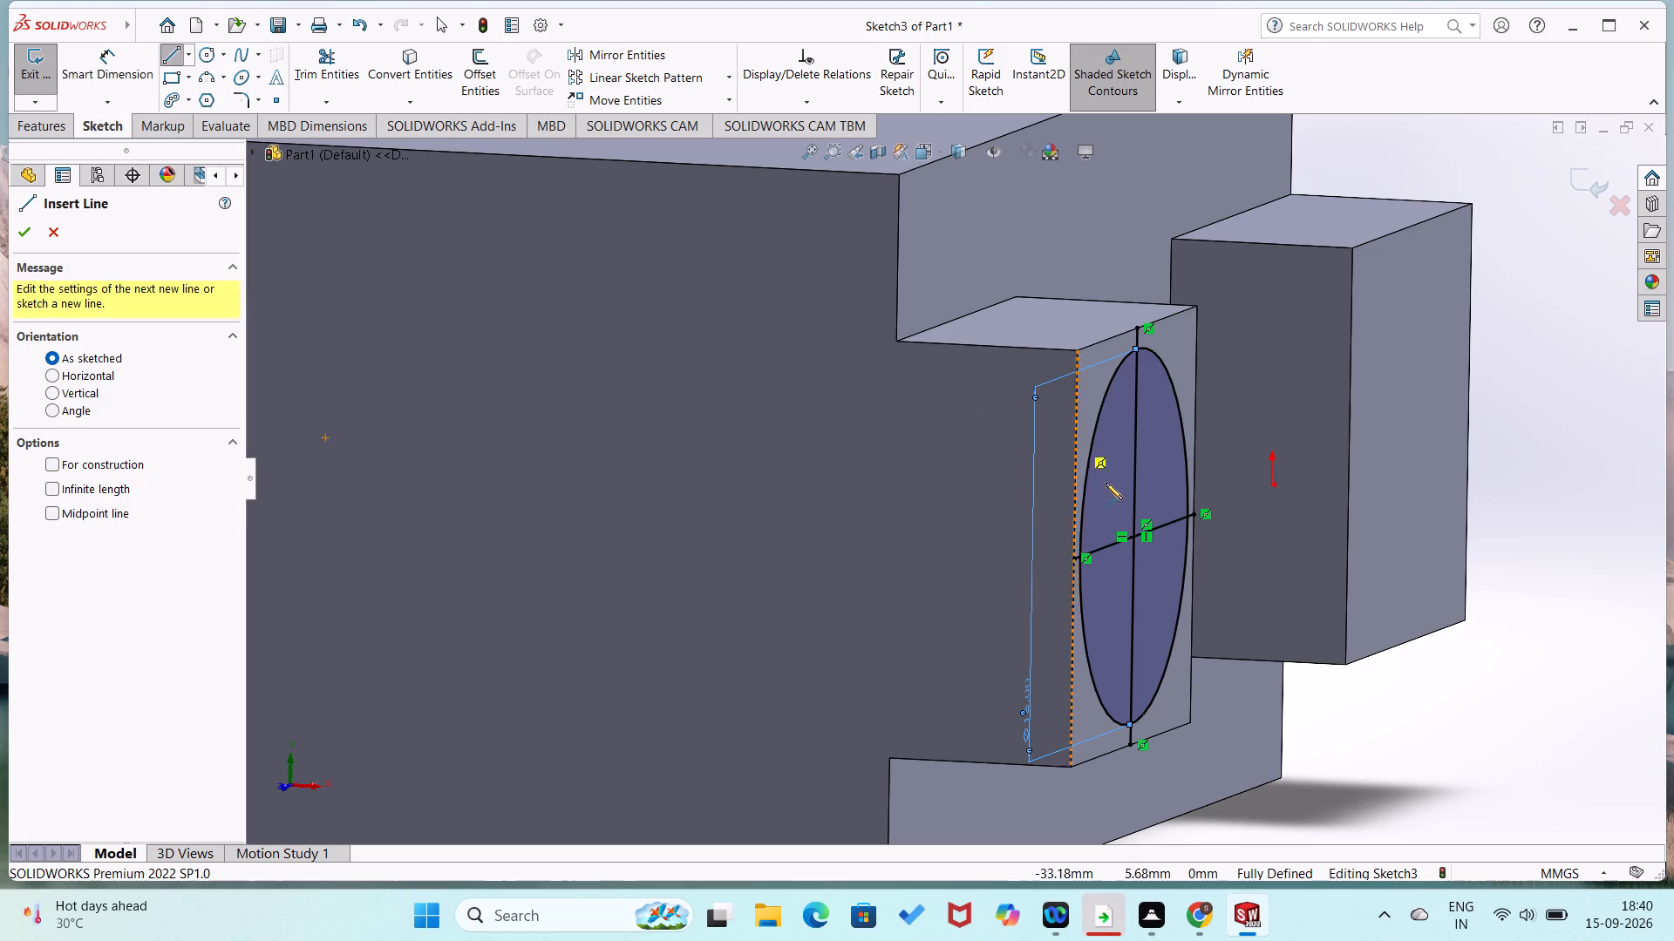
left_click(1071, 558)
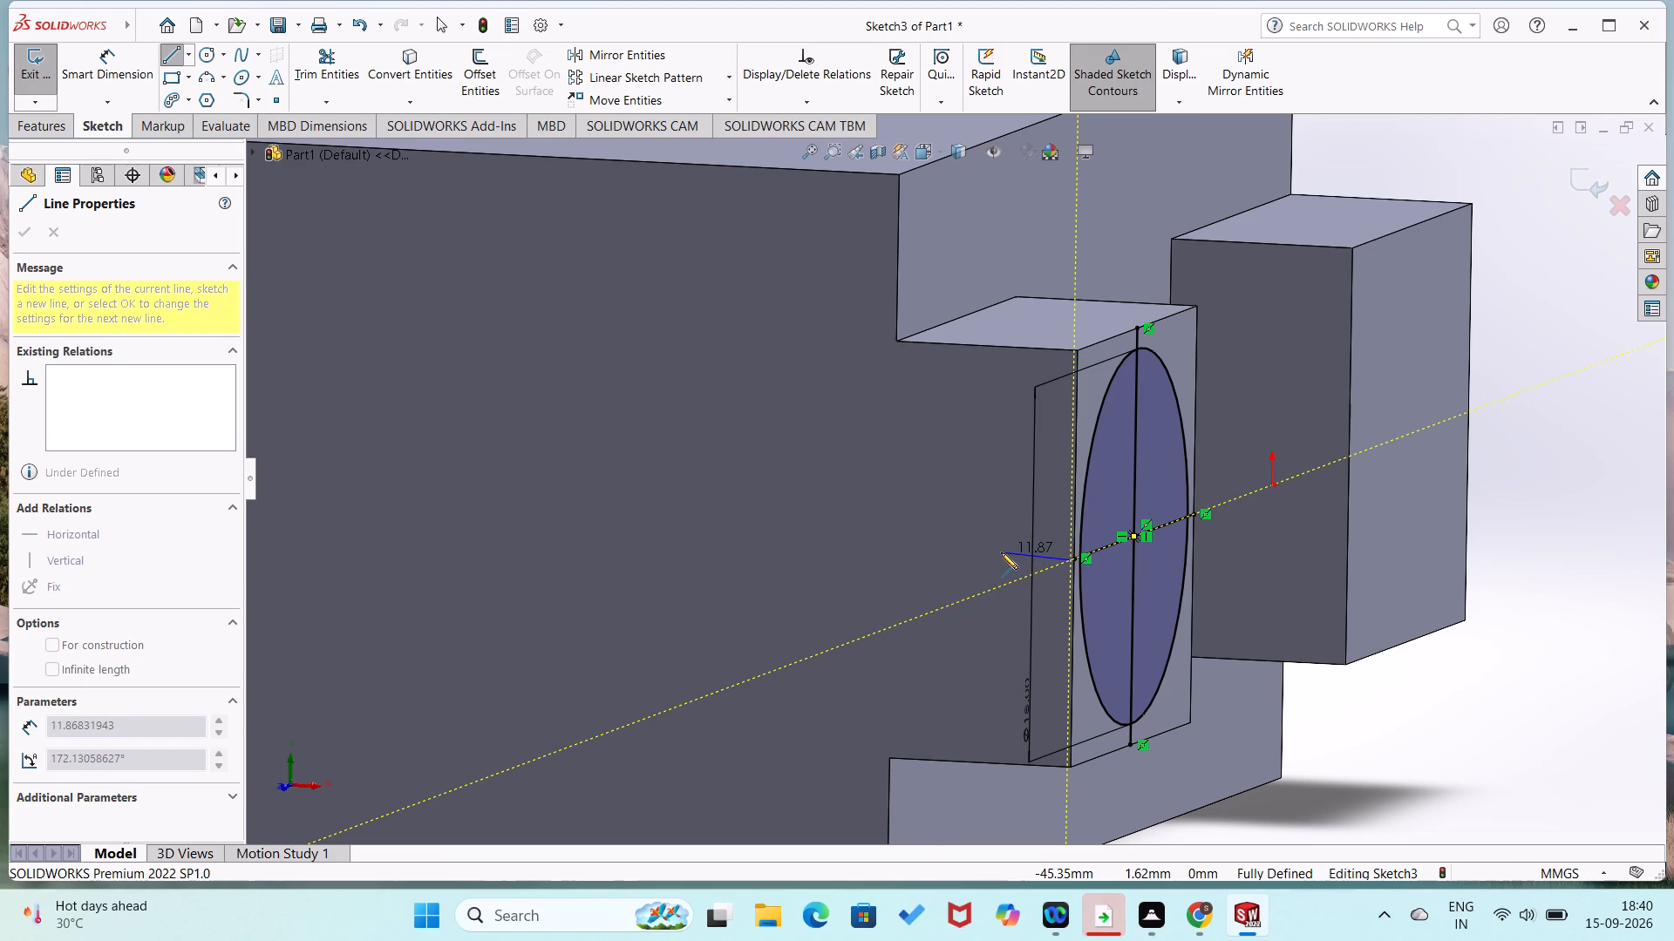
scroll(998, 552, "up", 1)
scroll(998, 552, "down", 1)
scroll(998, 552, "up", 2)
scroll(998, 552, "down", 2)
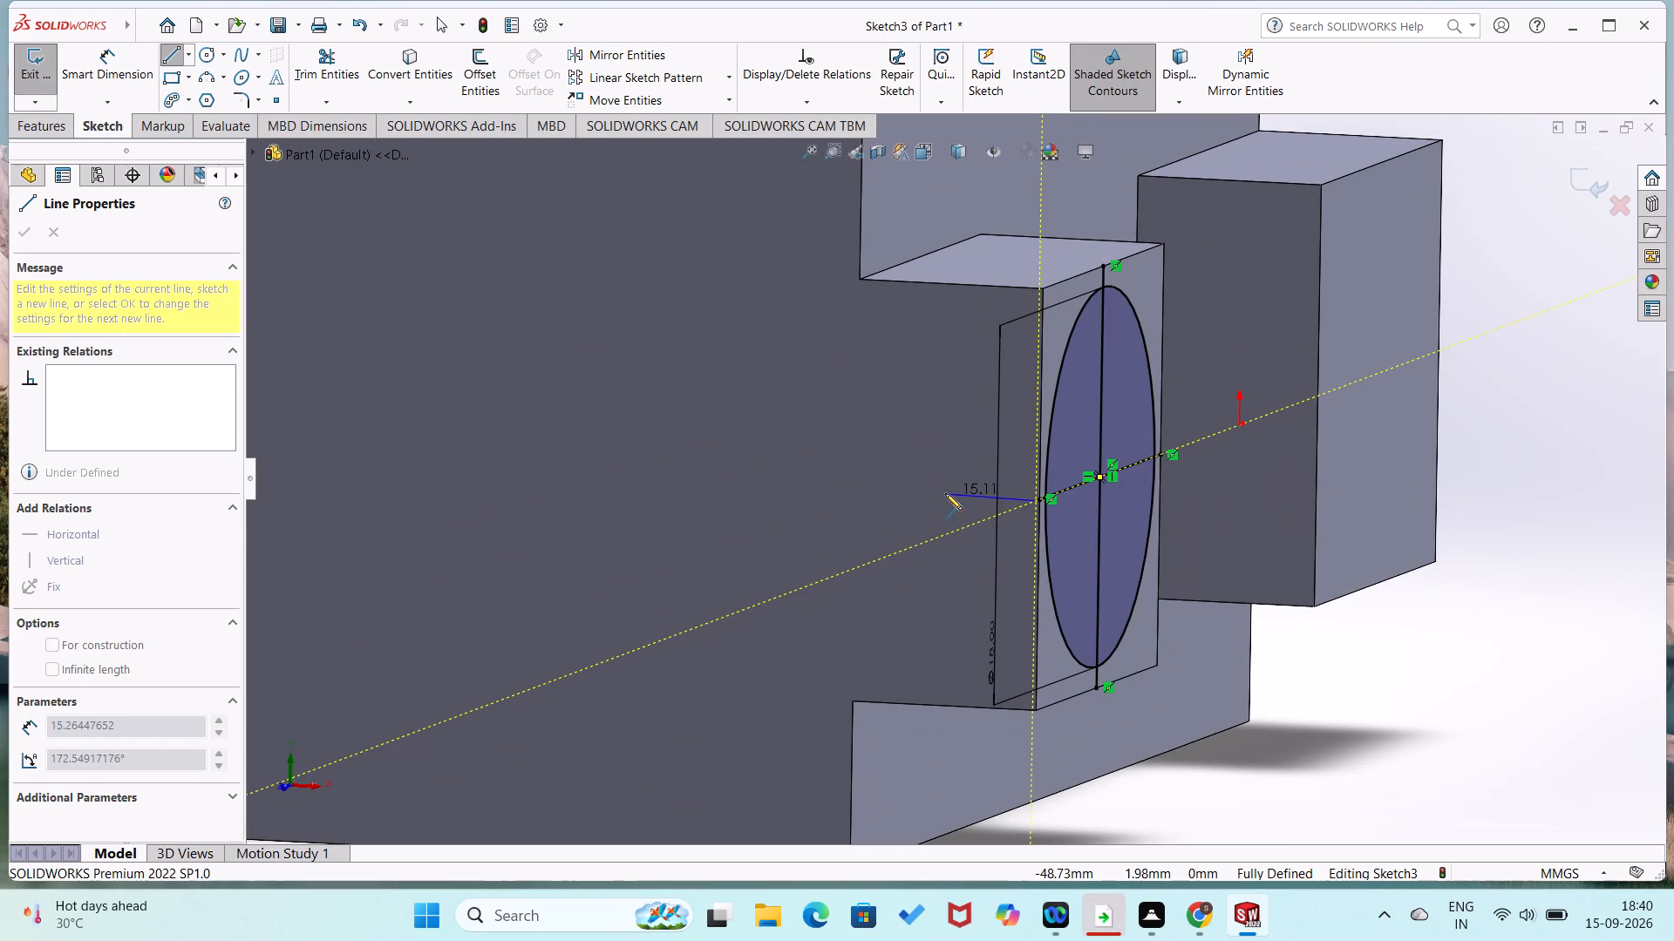
left_click(925, 543)
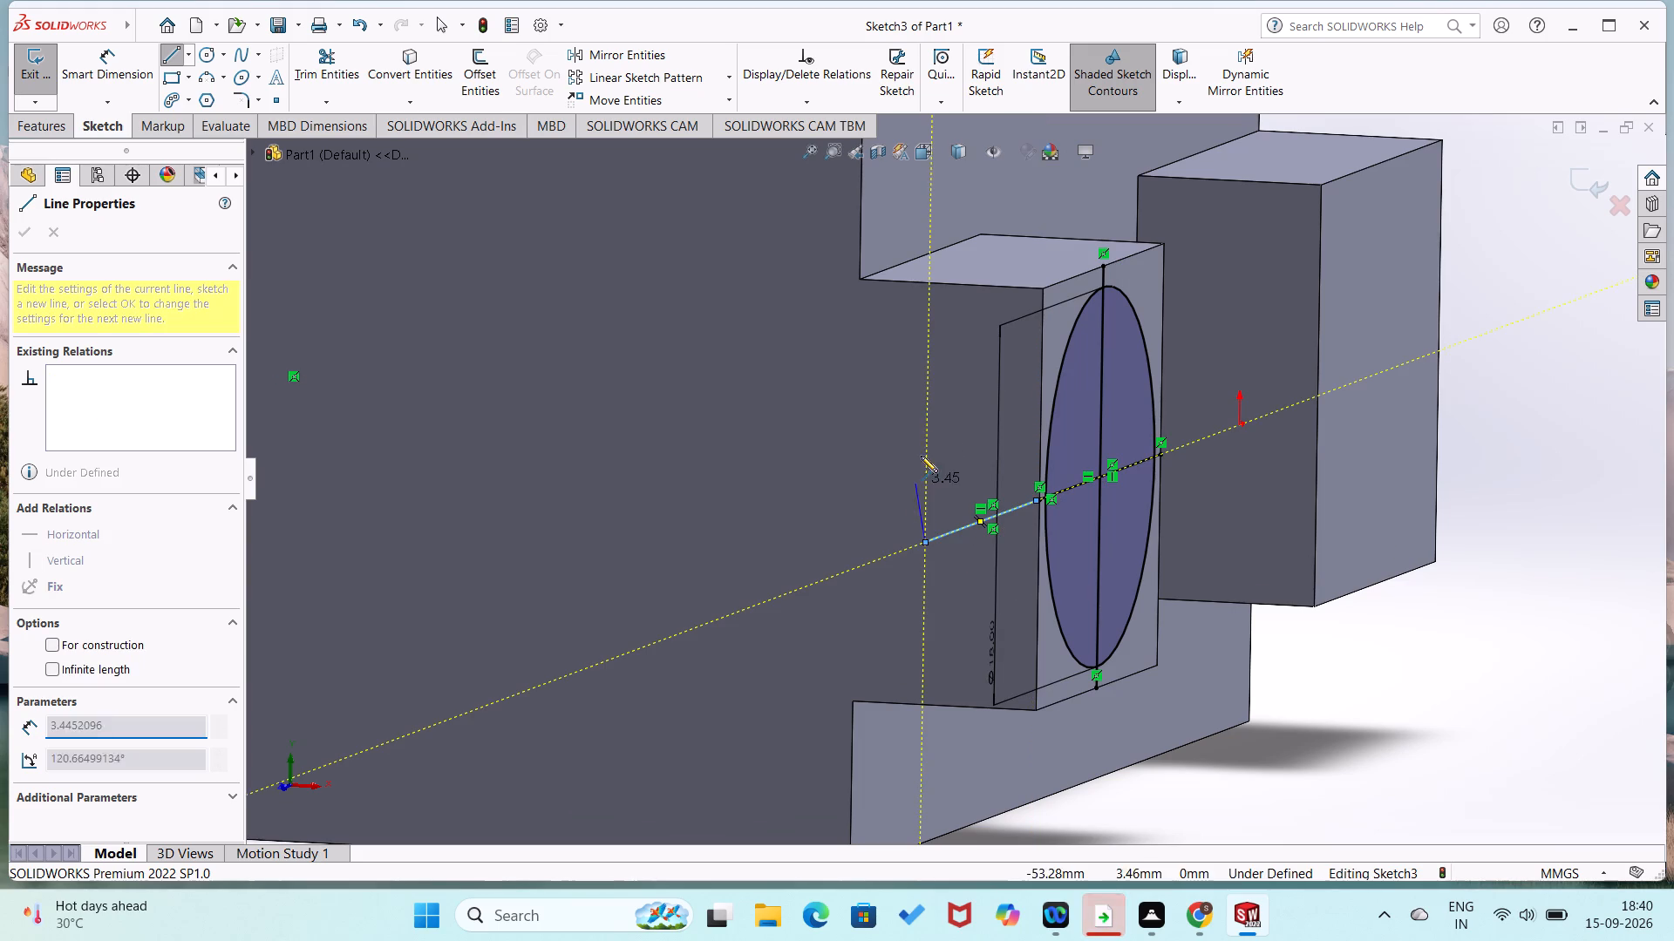
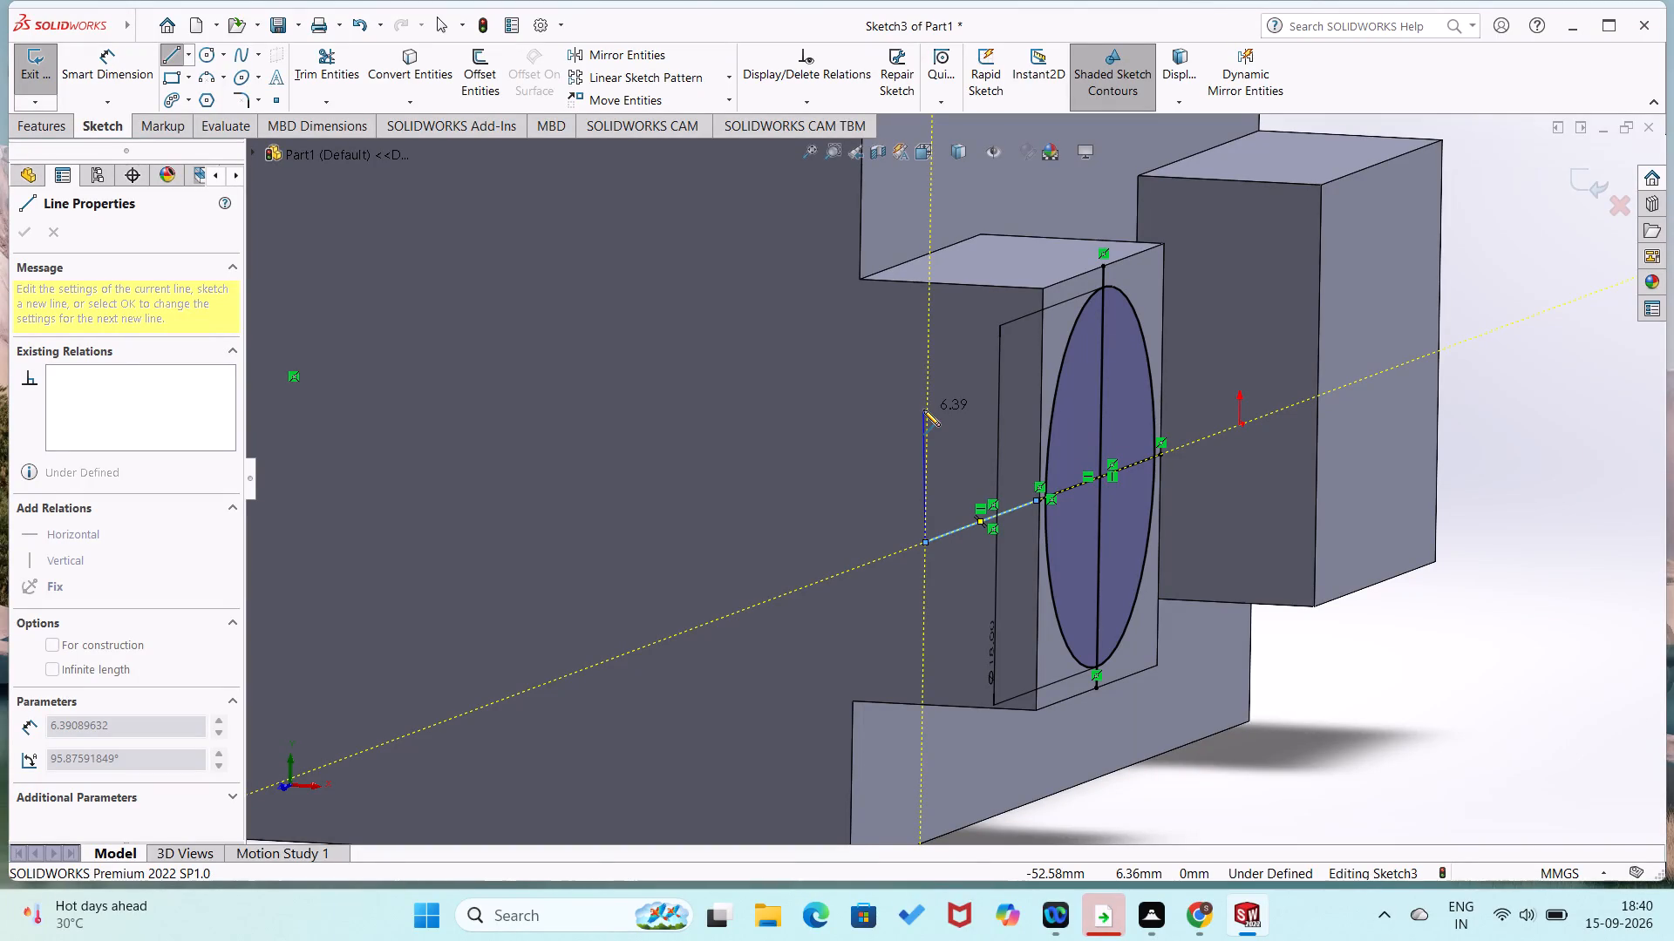
Undo the line drawn outward from the left boss face's edge midpoint and exit the sketch.
key("ctrl+z")
left_click(893, 437)
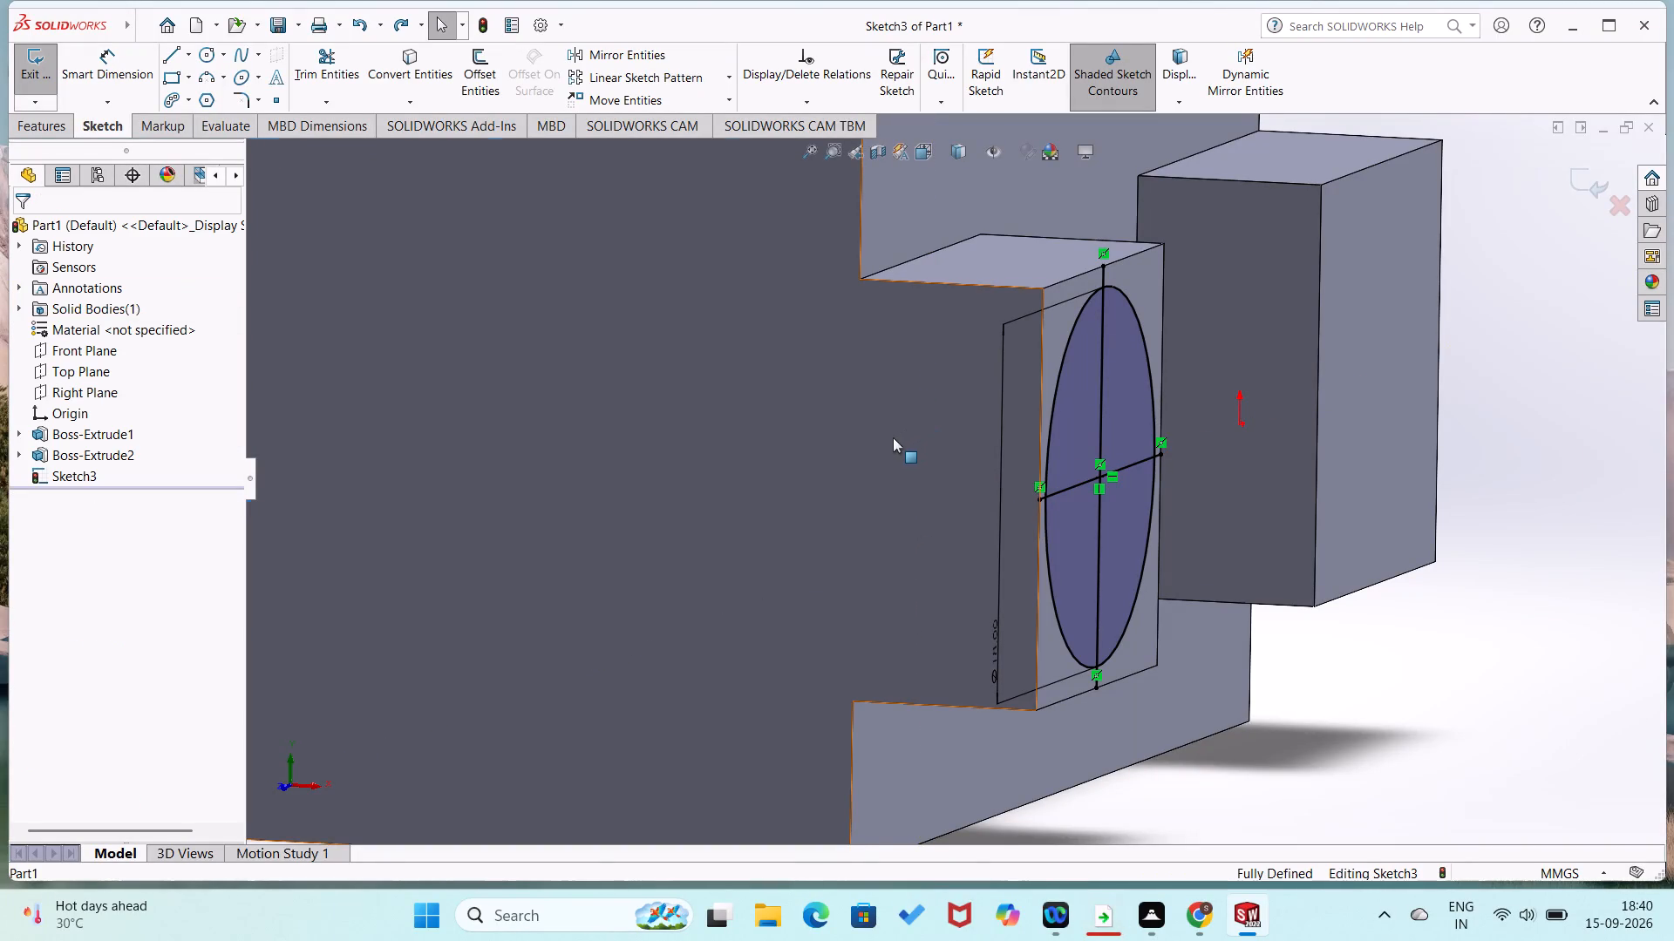
right_click(893, 437)
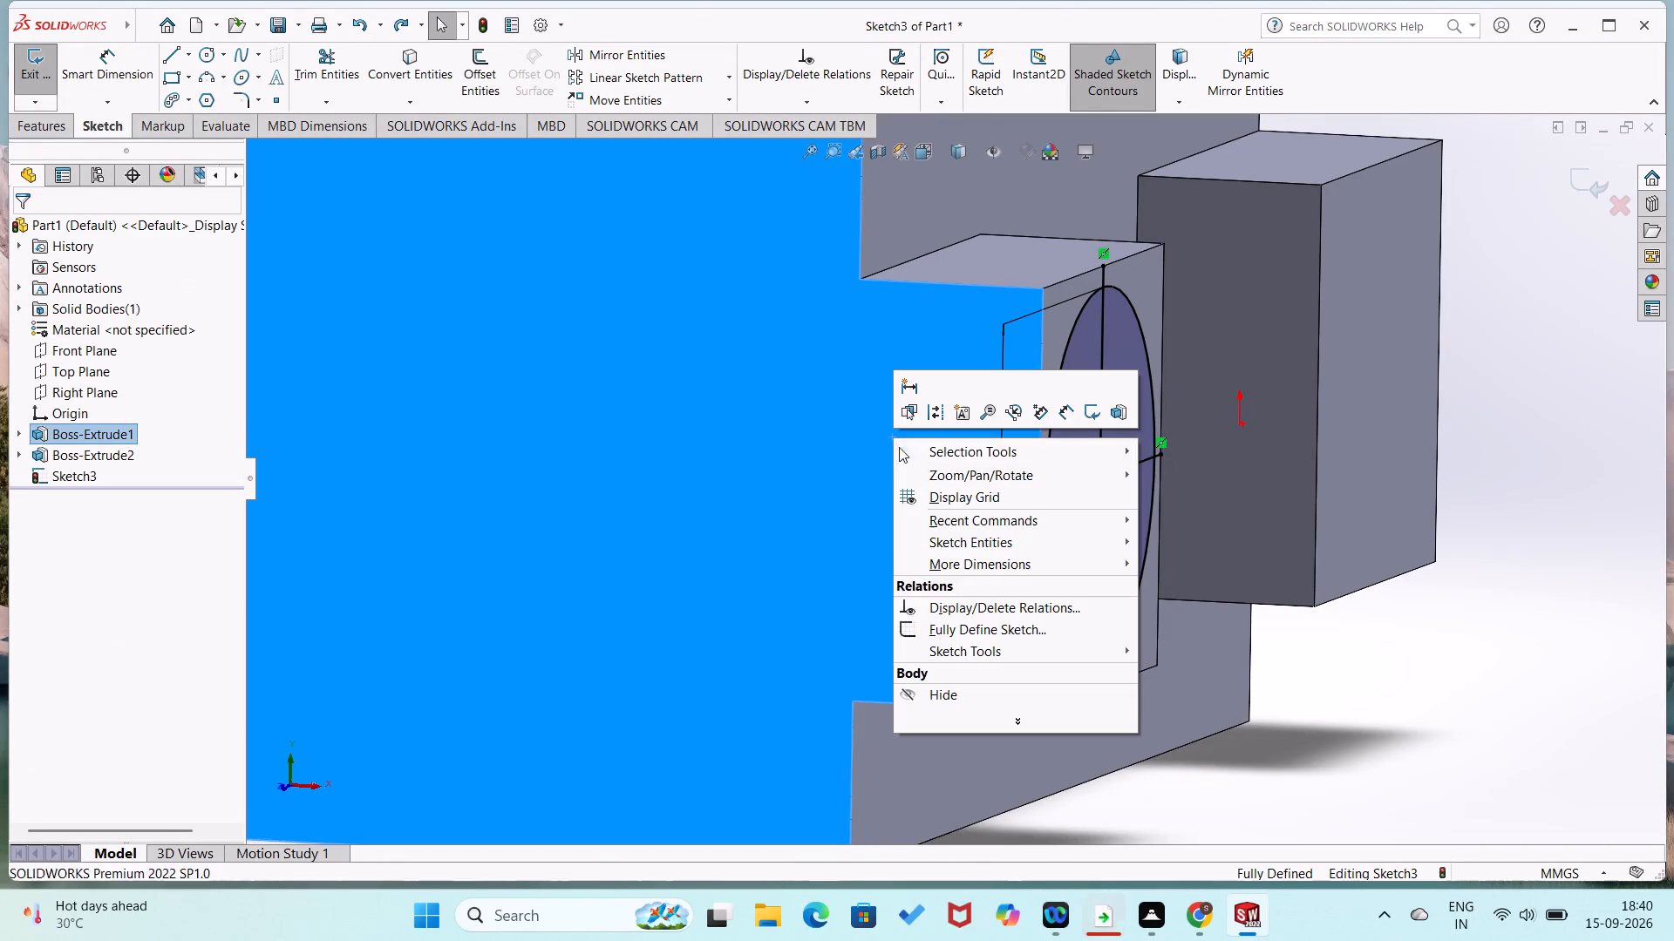
left_click(1092, 415)
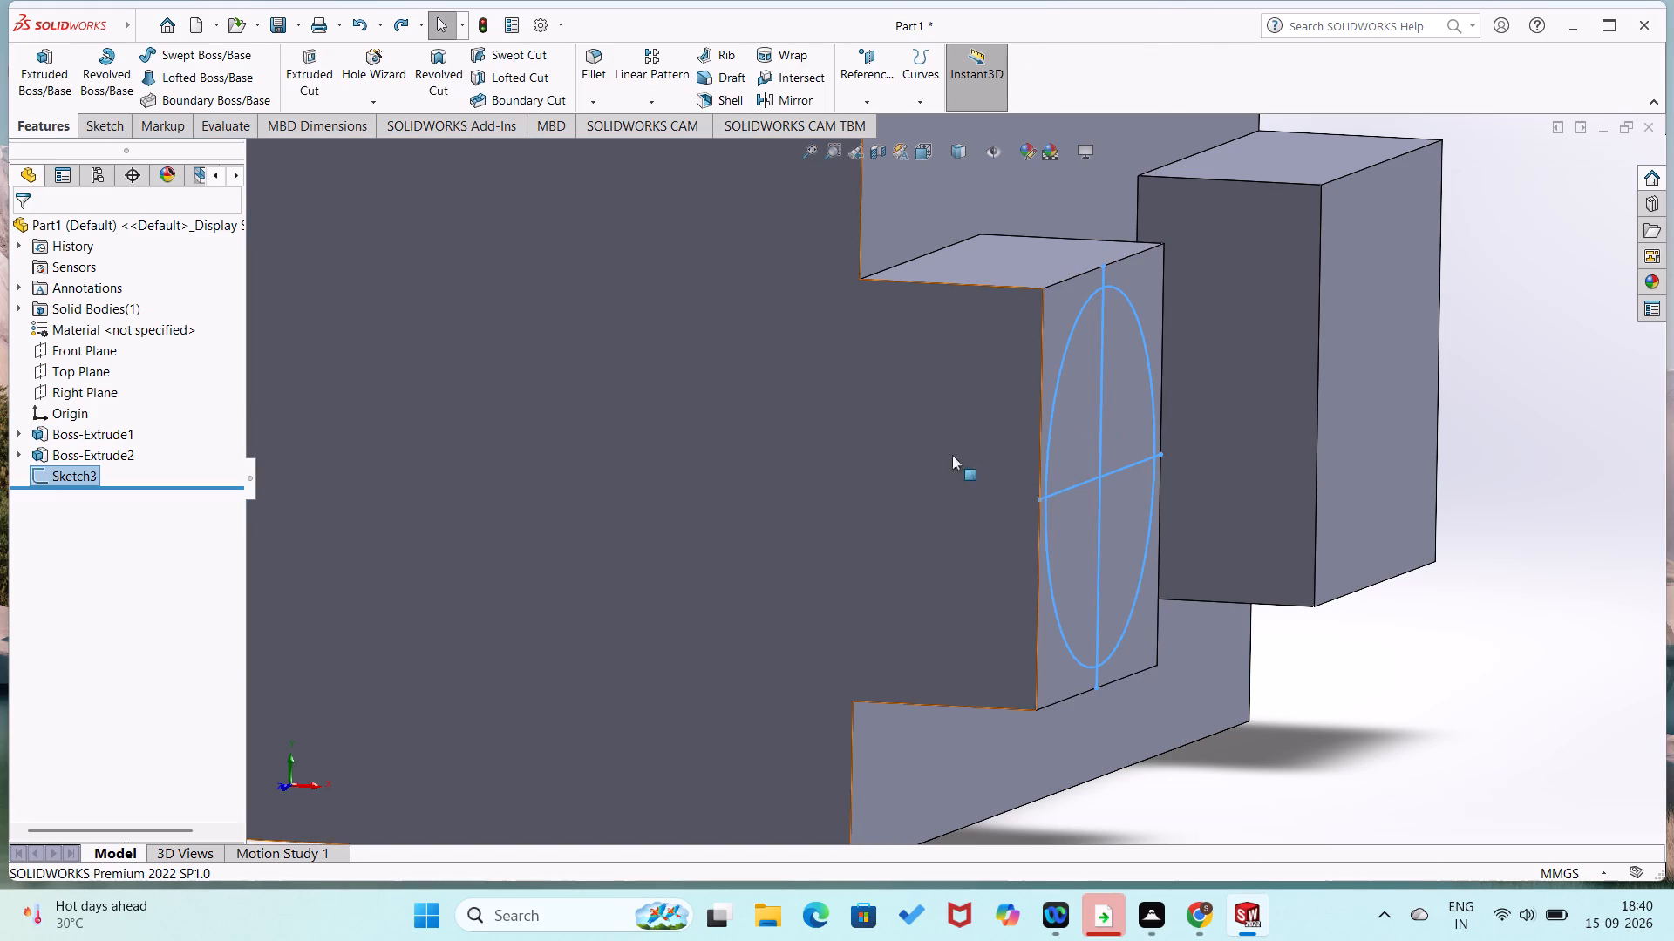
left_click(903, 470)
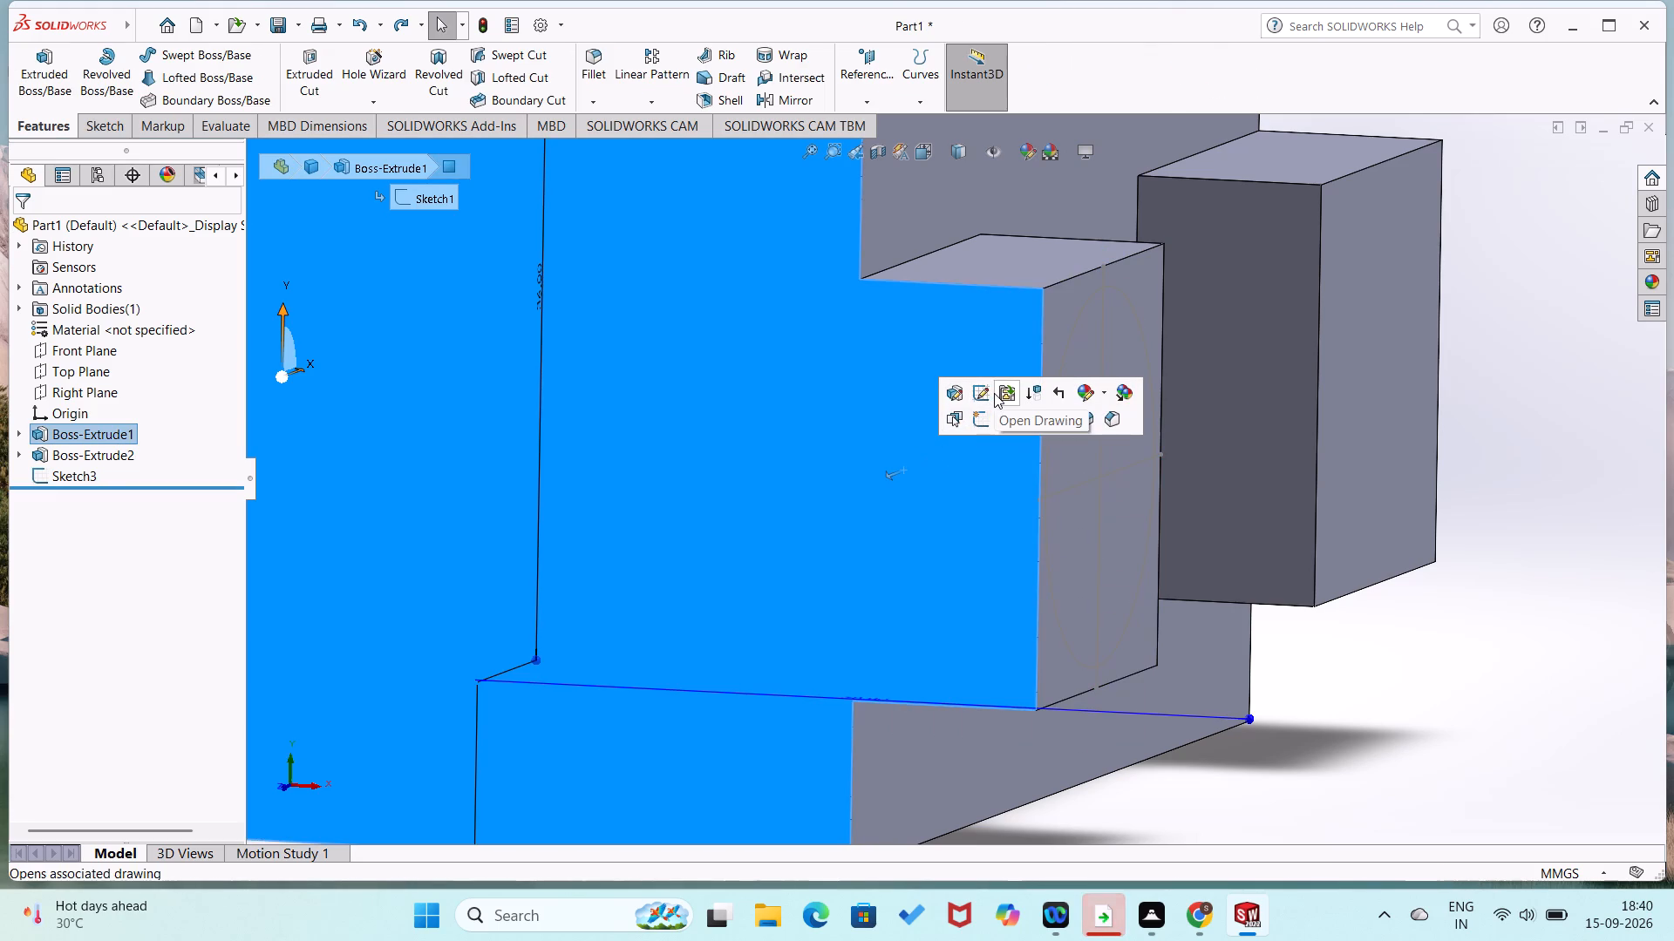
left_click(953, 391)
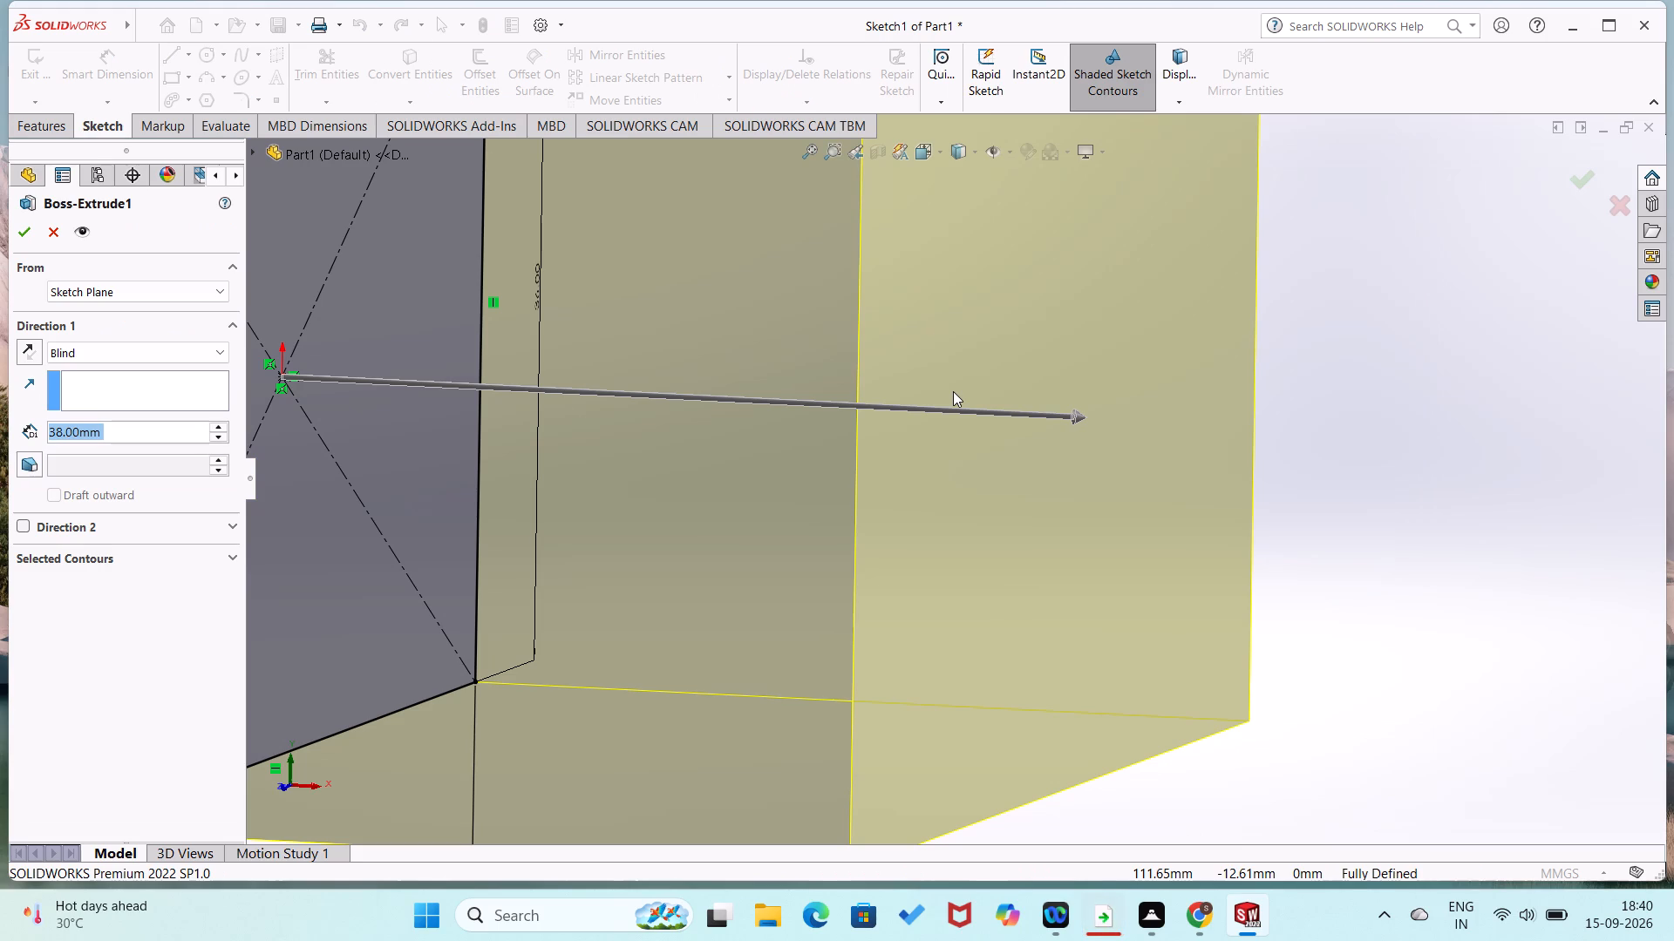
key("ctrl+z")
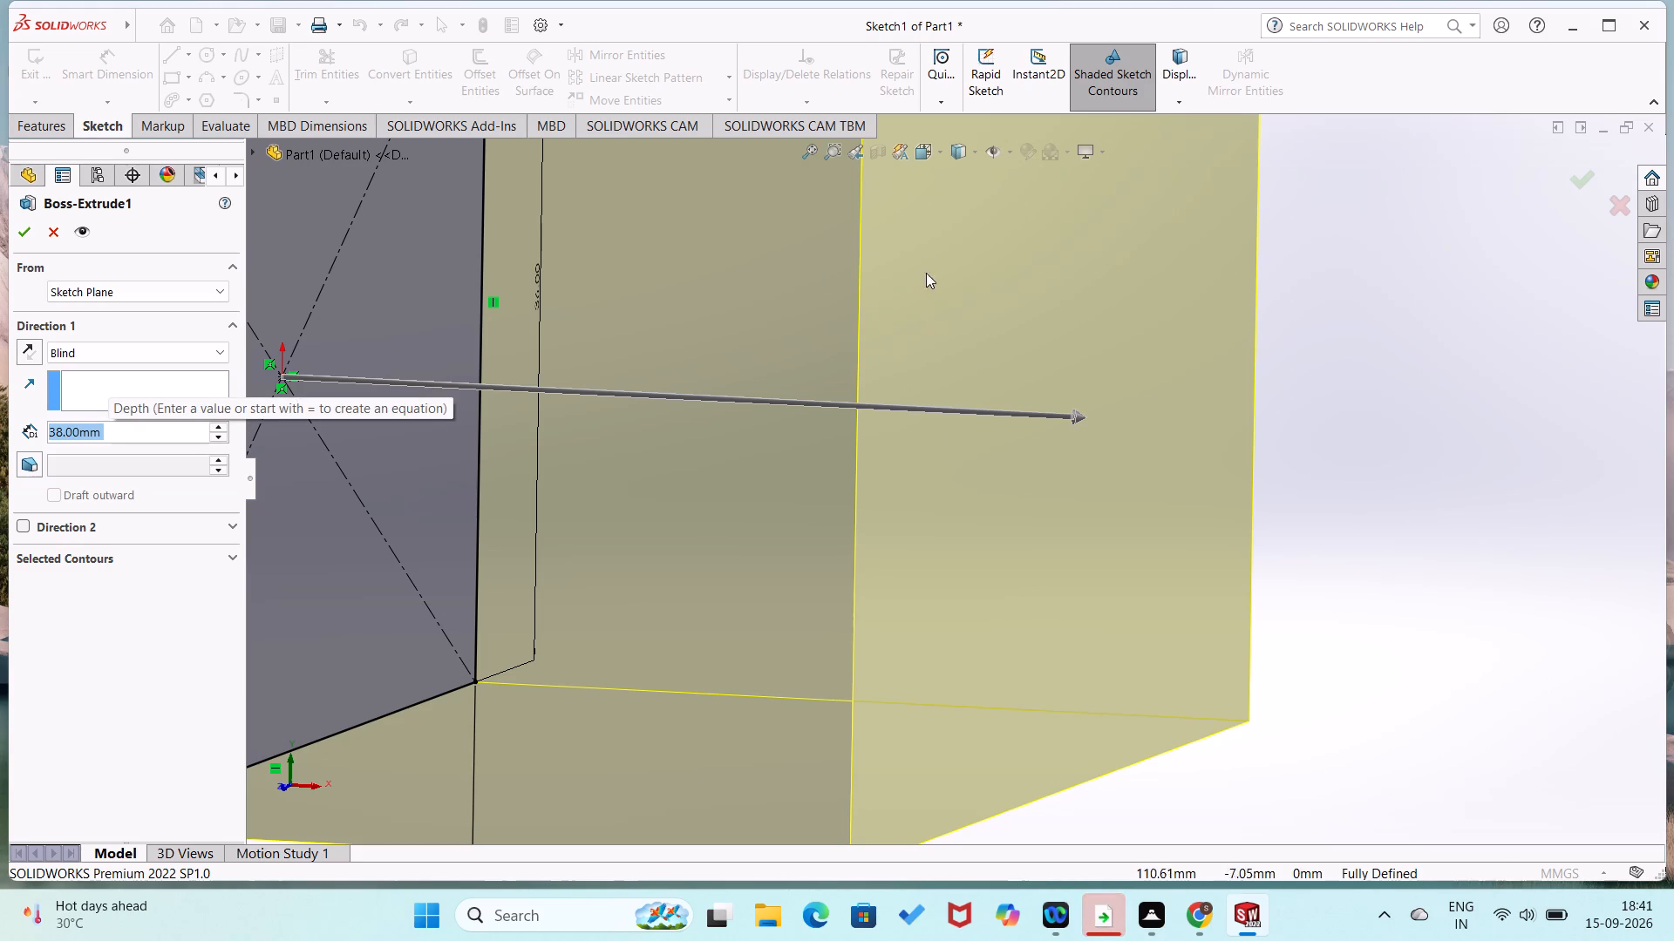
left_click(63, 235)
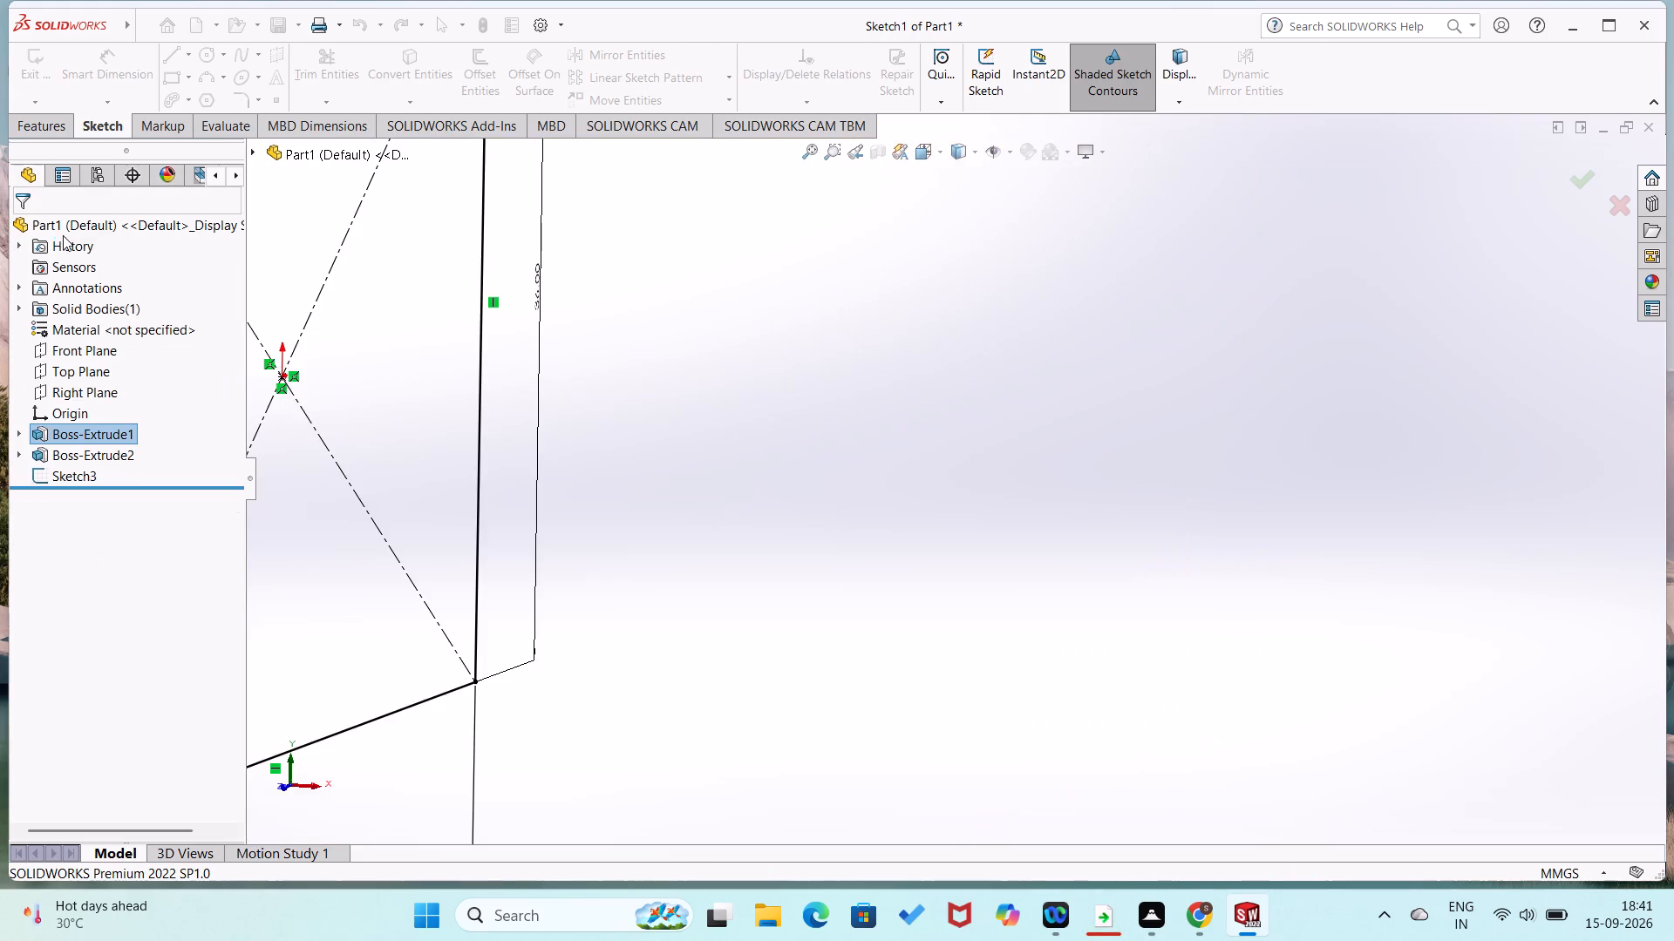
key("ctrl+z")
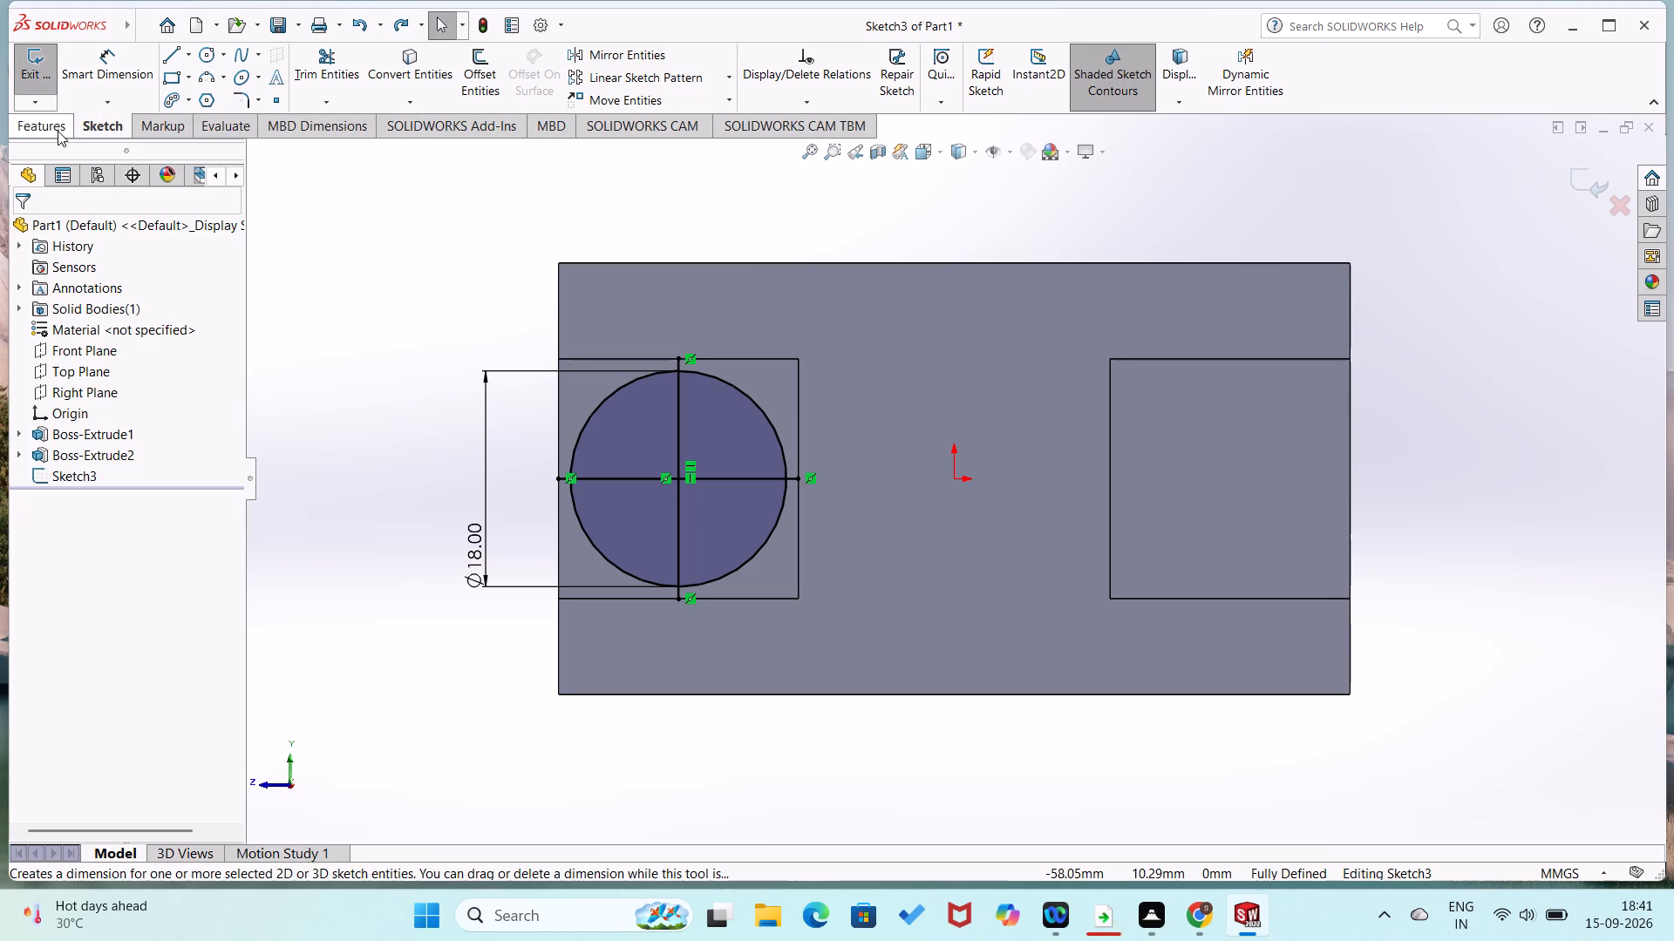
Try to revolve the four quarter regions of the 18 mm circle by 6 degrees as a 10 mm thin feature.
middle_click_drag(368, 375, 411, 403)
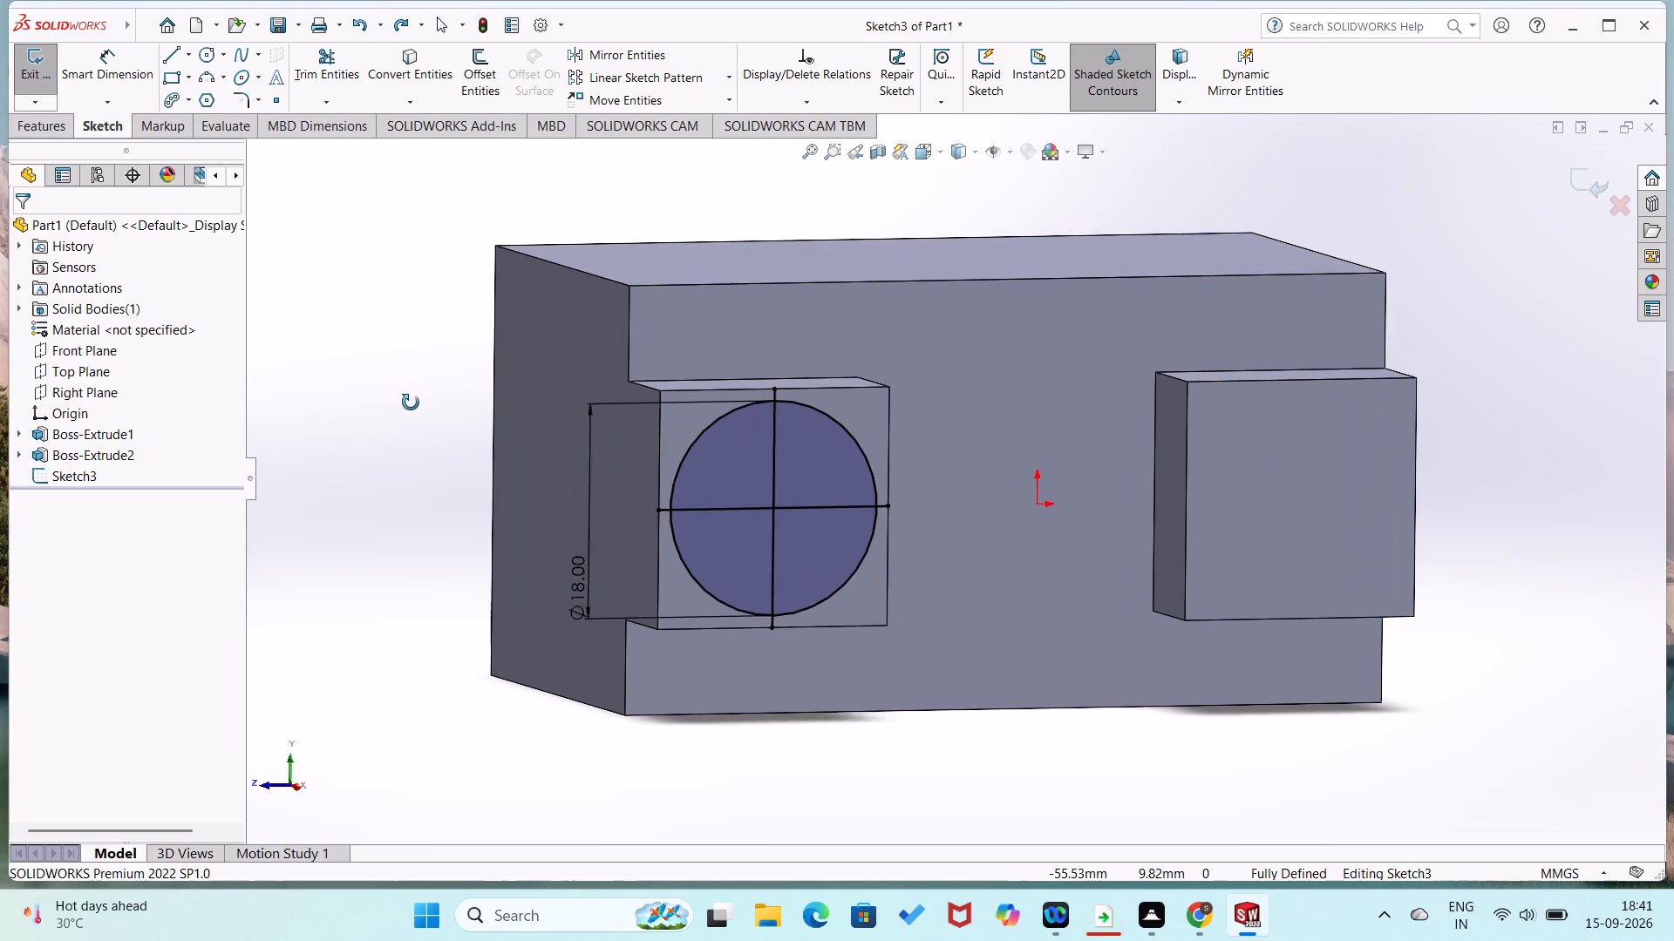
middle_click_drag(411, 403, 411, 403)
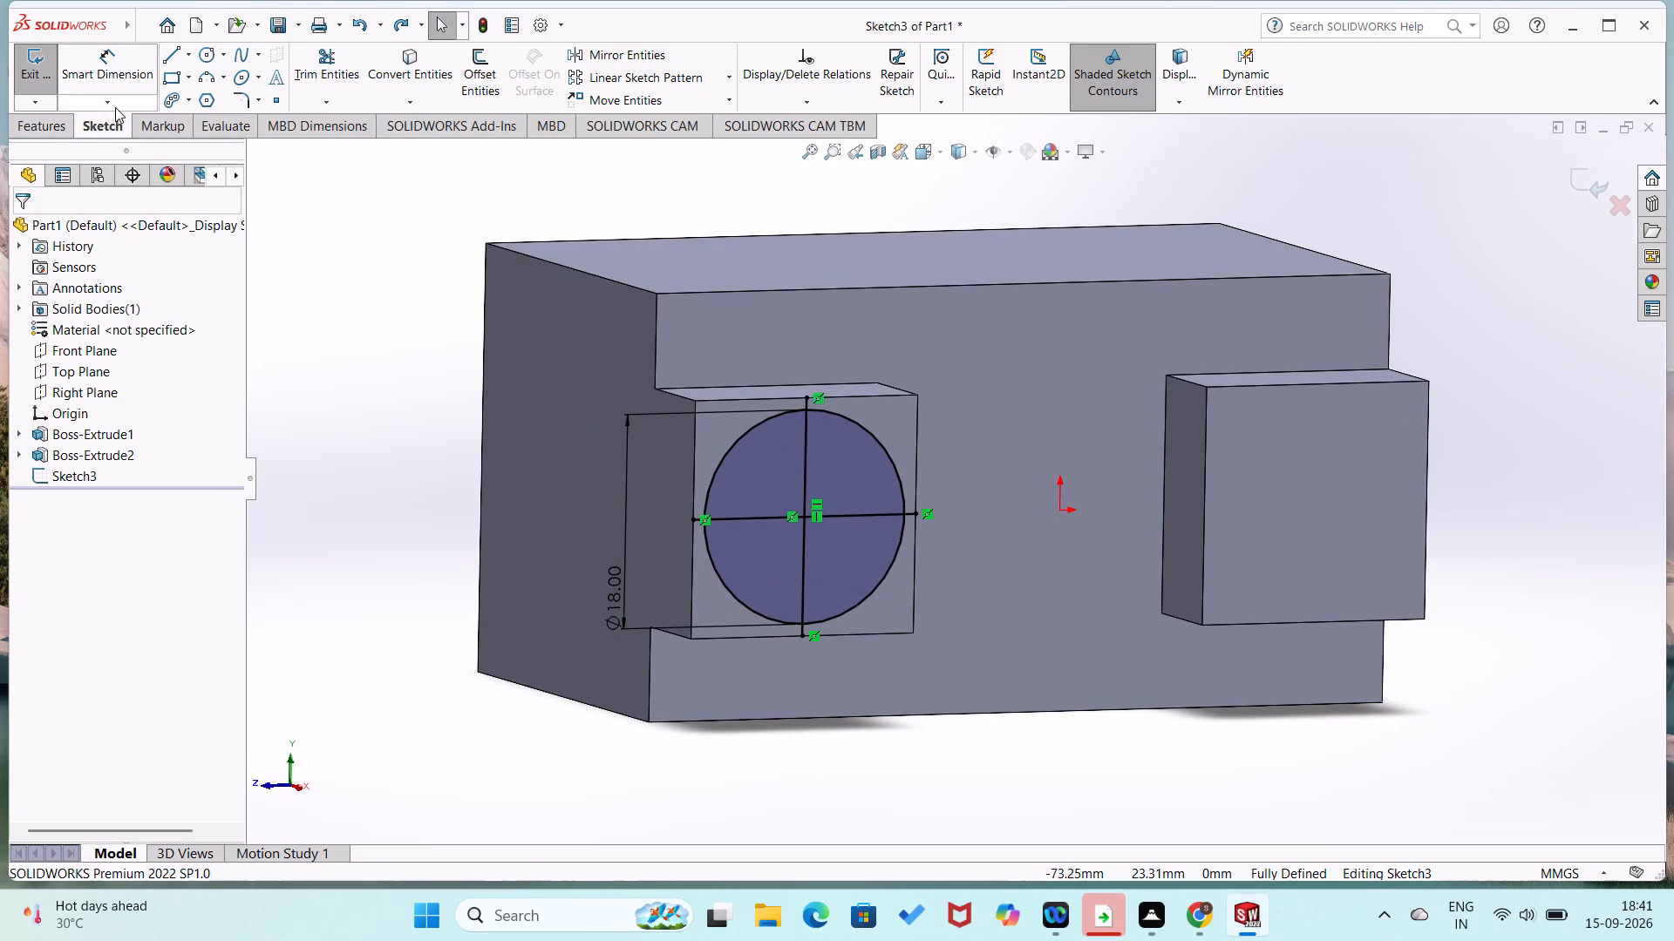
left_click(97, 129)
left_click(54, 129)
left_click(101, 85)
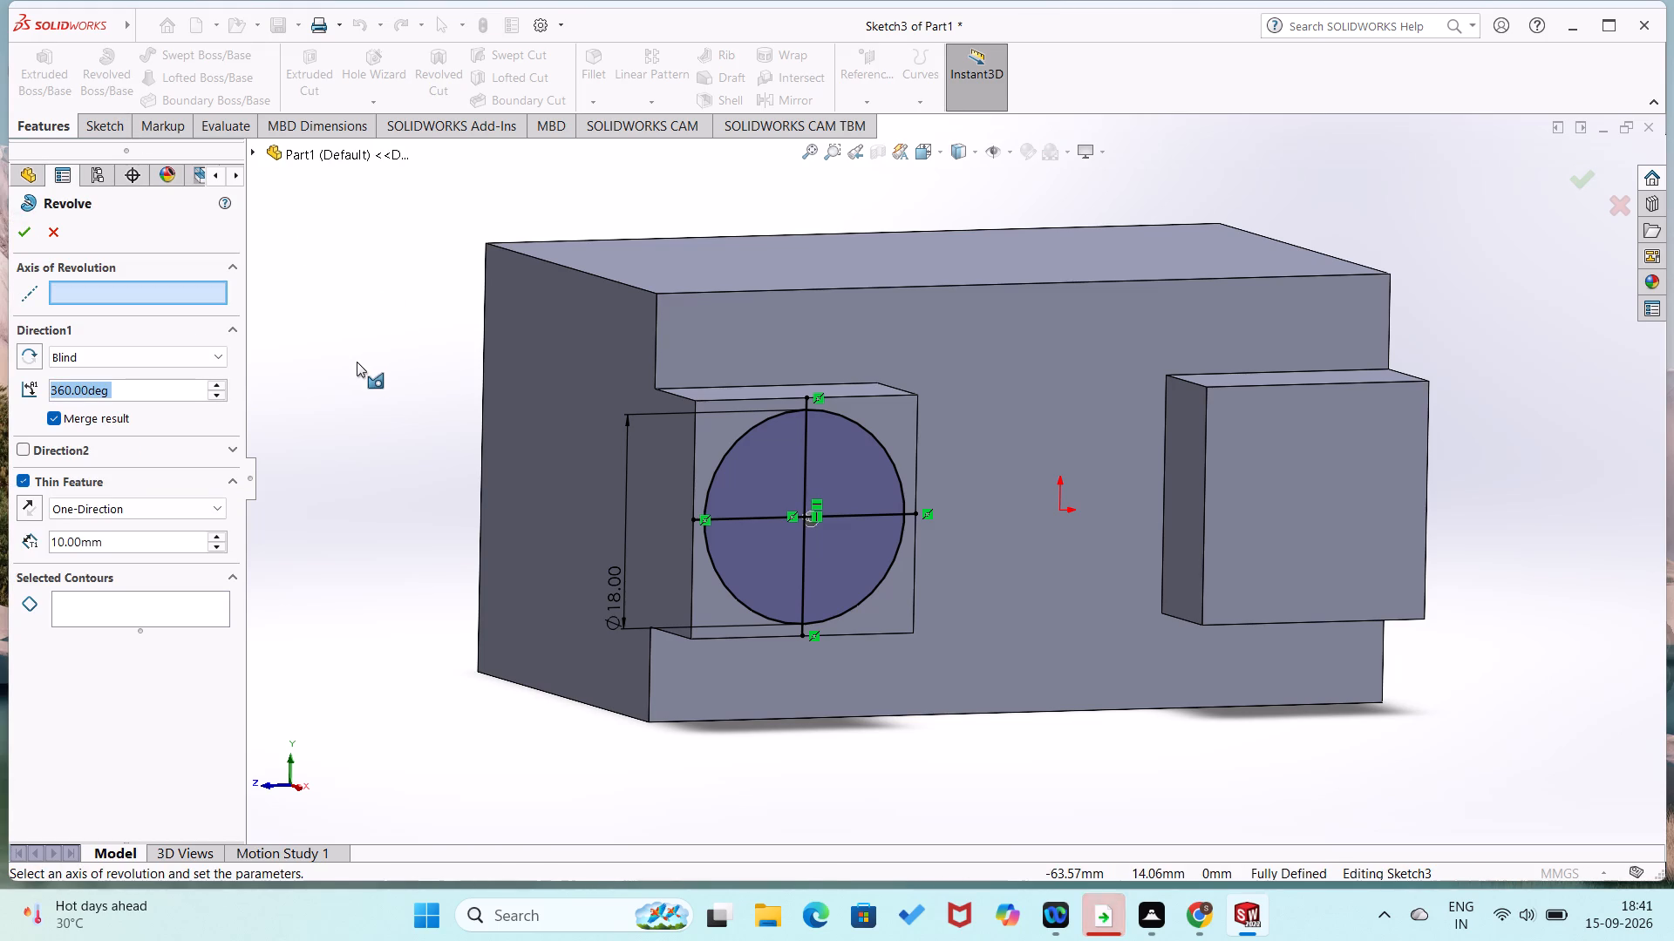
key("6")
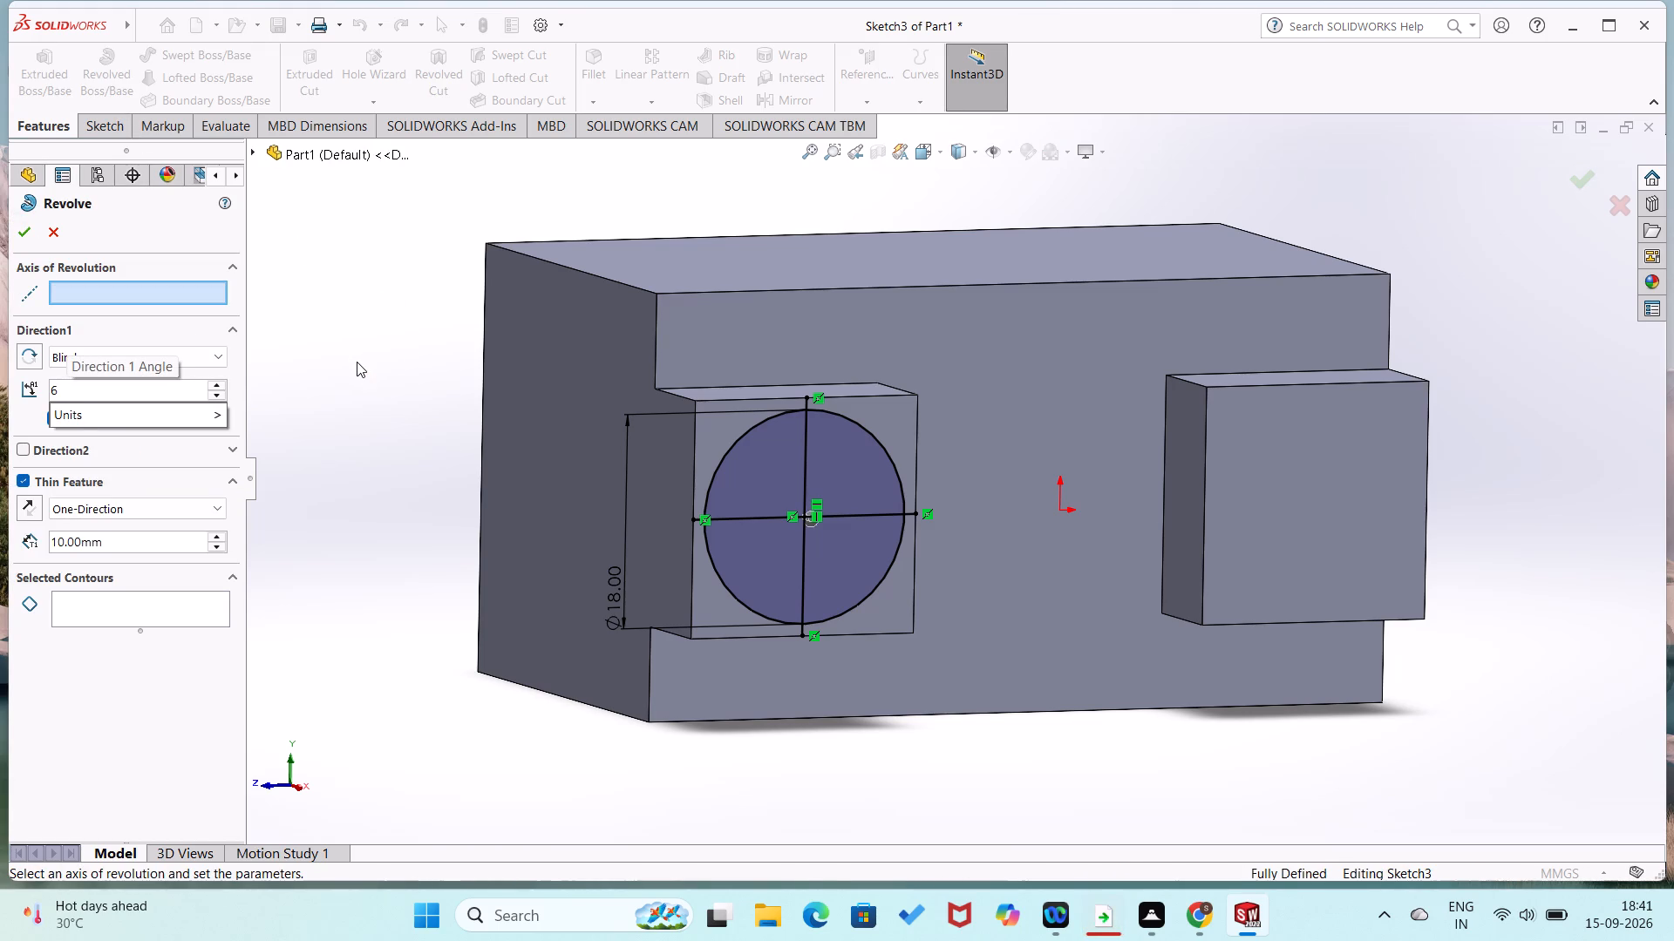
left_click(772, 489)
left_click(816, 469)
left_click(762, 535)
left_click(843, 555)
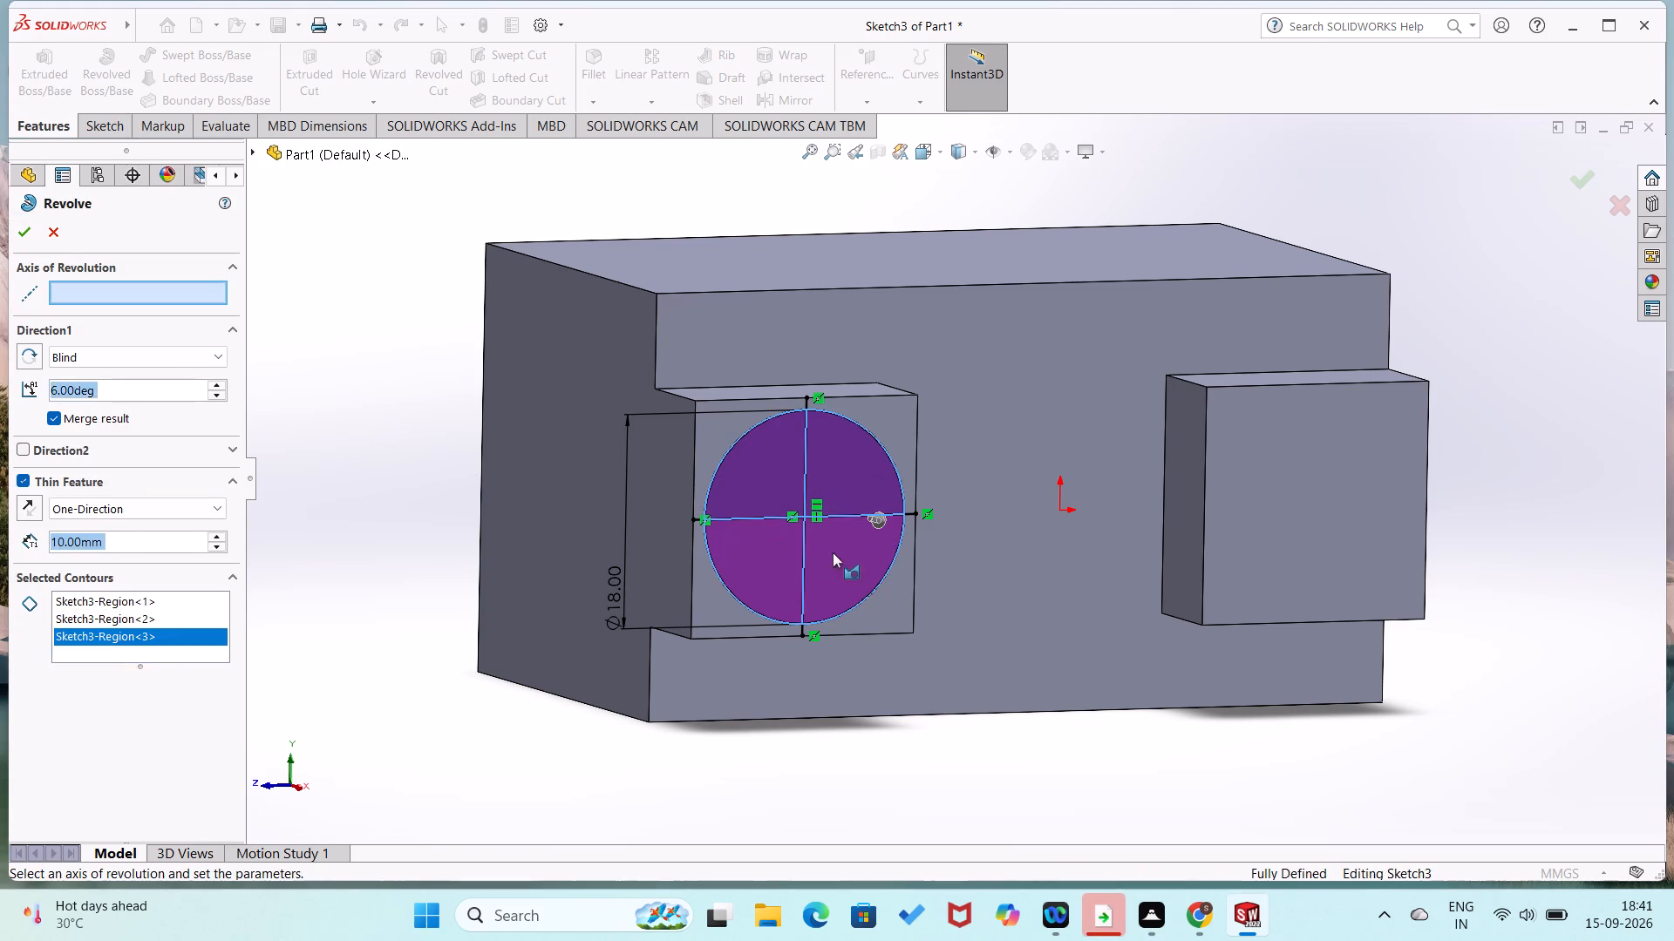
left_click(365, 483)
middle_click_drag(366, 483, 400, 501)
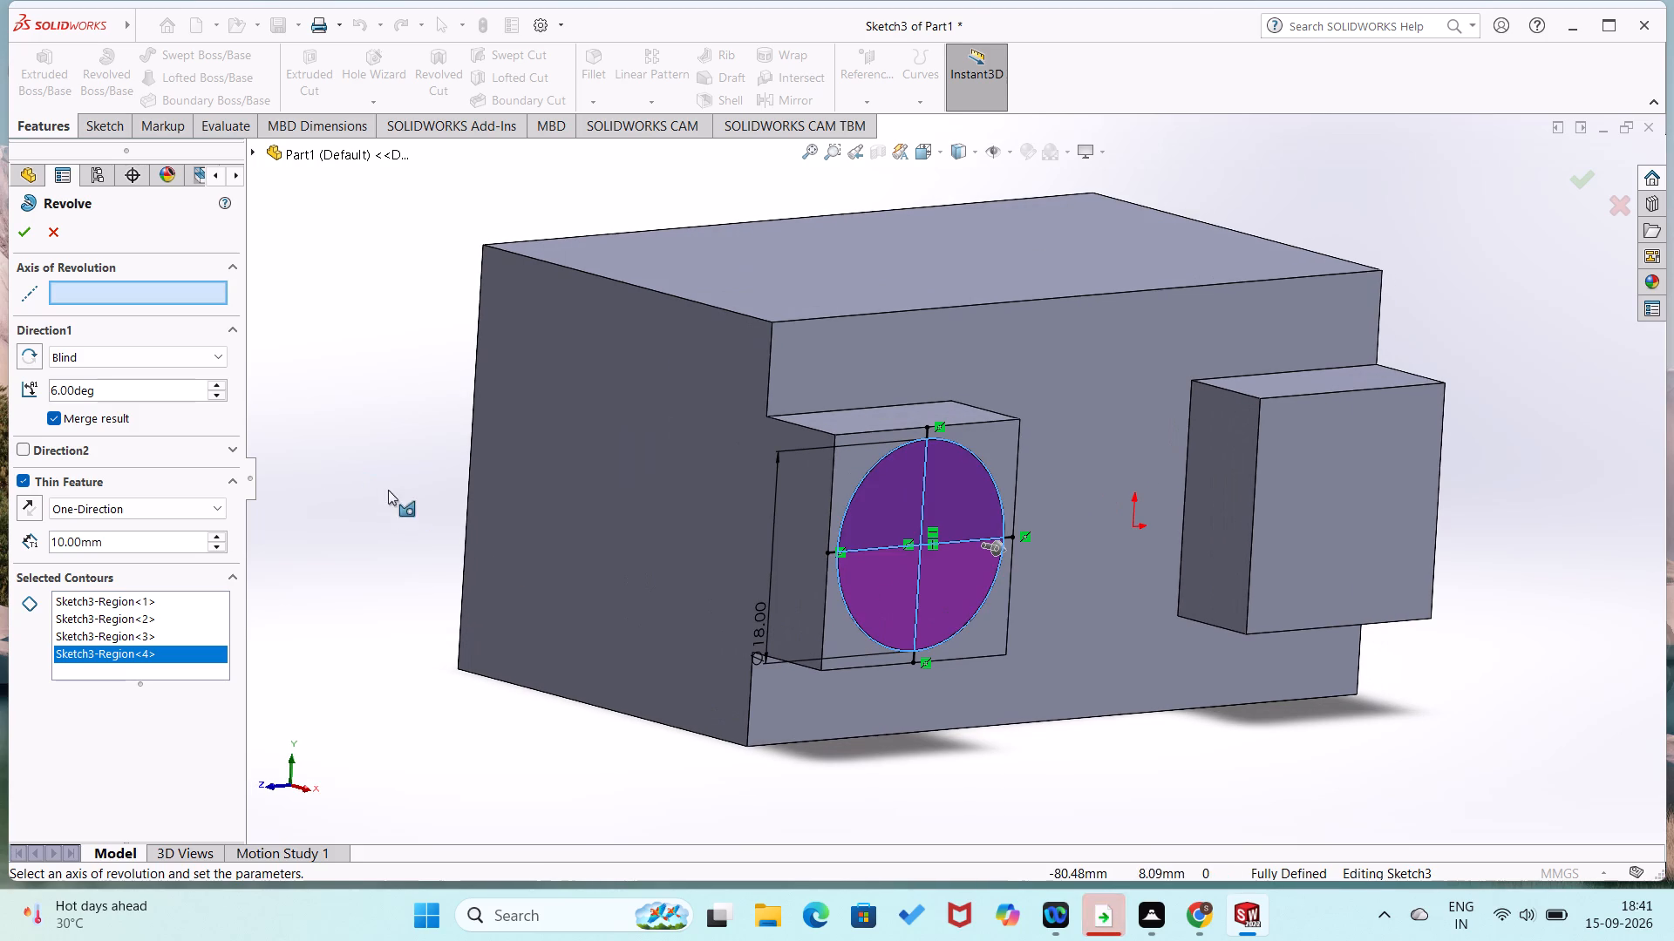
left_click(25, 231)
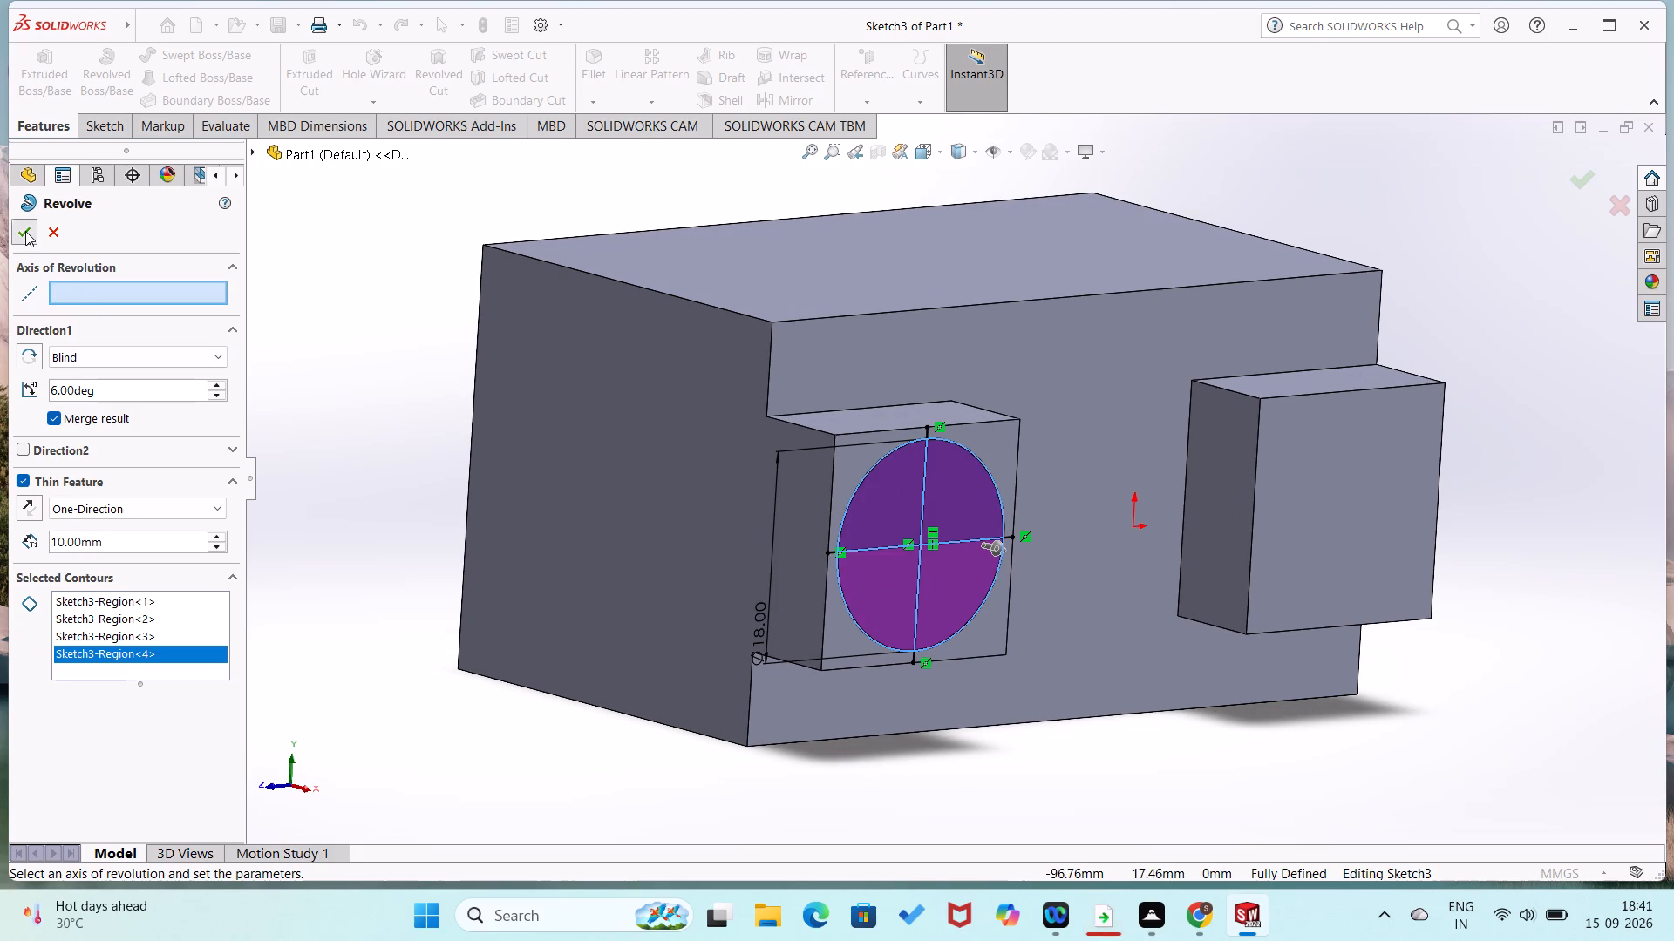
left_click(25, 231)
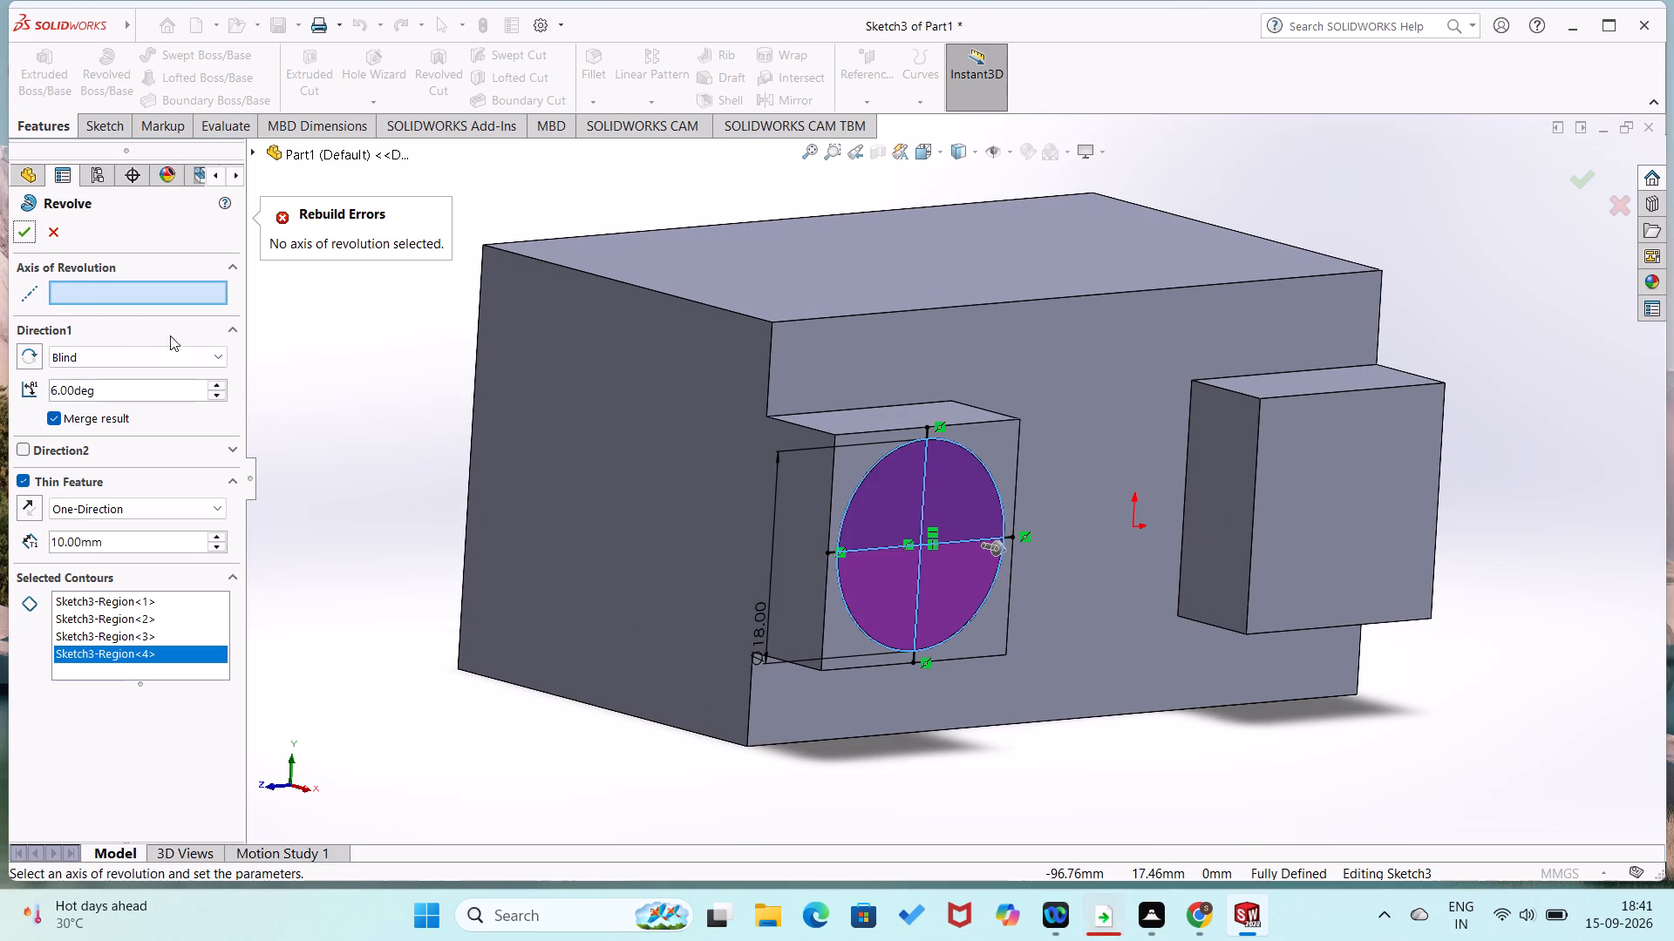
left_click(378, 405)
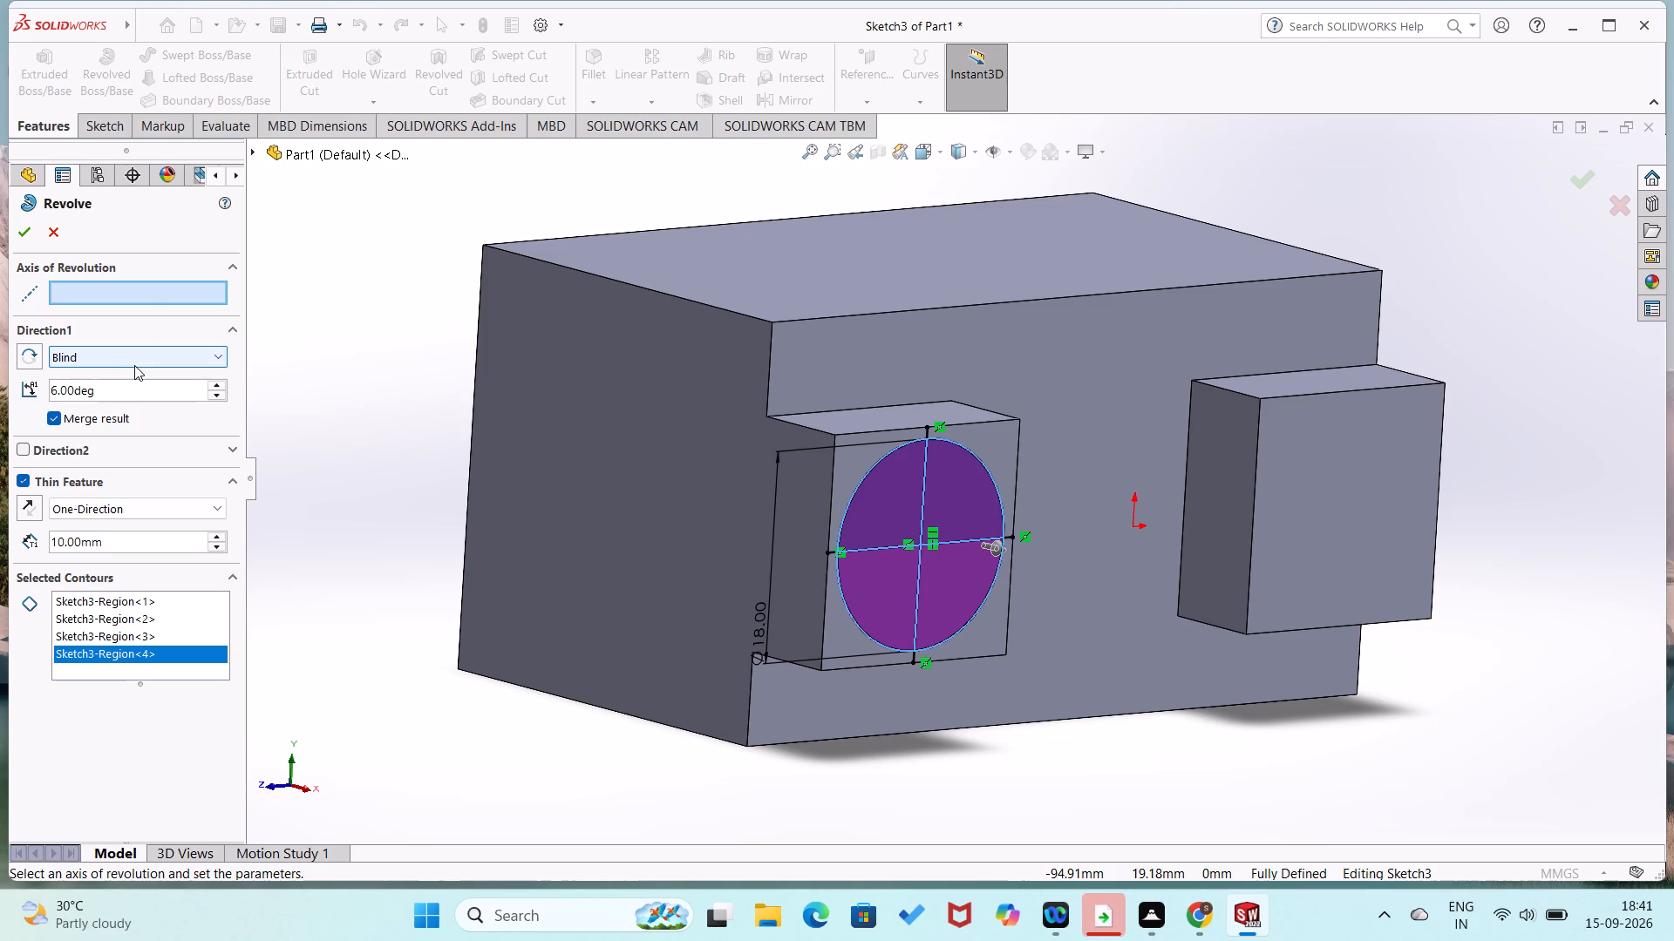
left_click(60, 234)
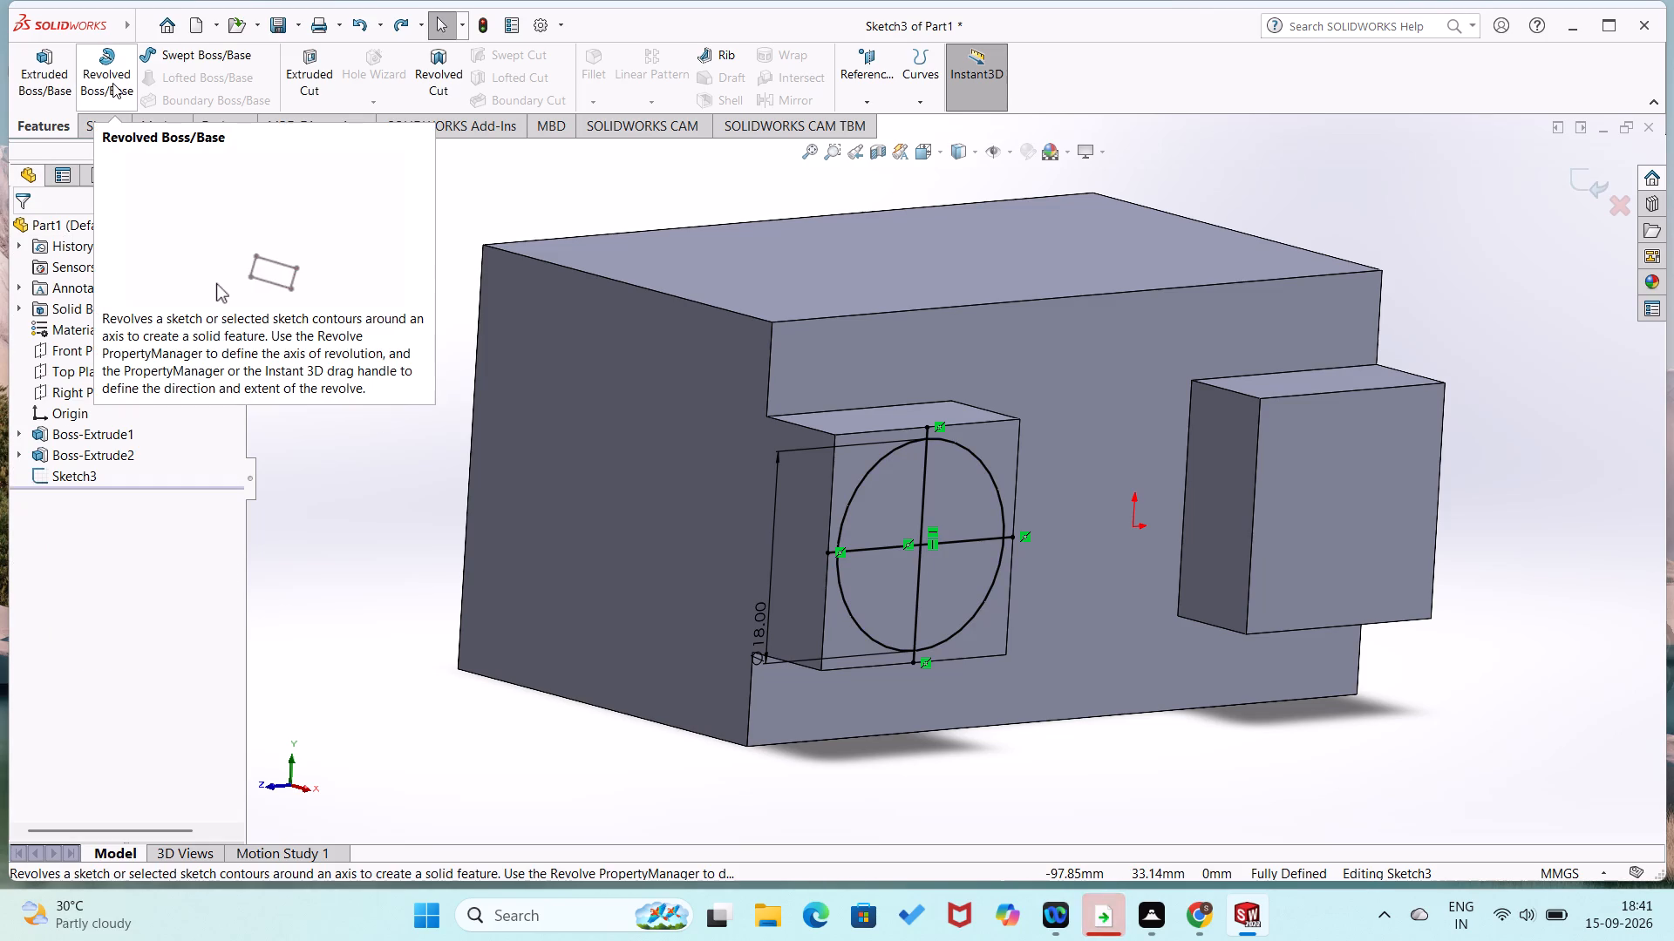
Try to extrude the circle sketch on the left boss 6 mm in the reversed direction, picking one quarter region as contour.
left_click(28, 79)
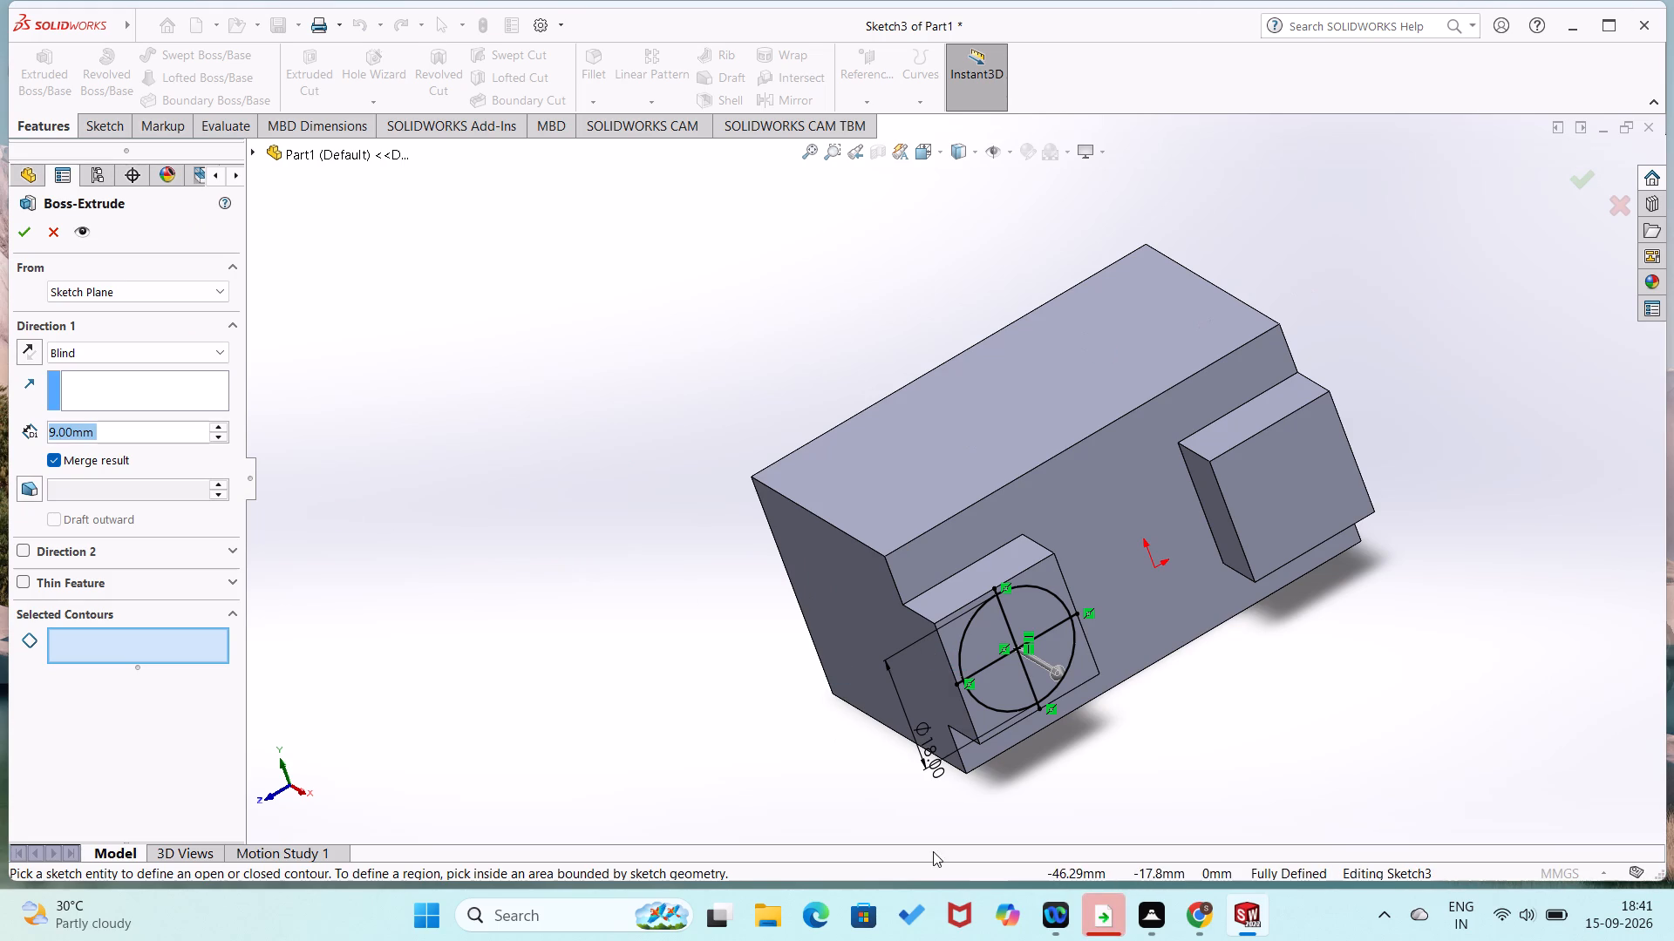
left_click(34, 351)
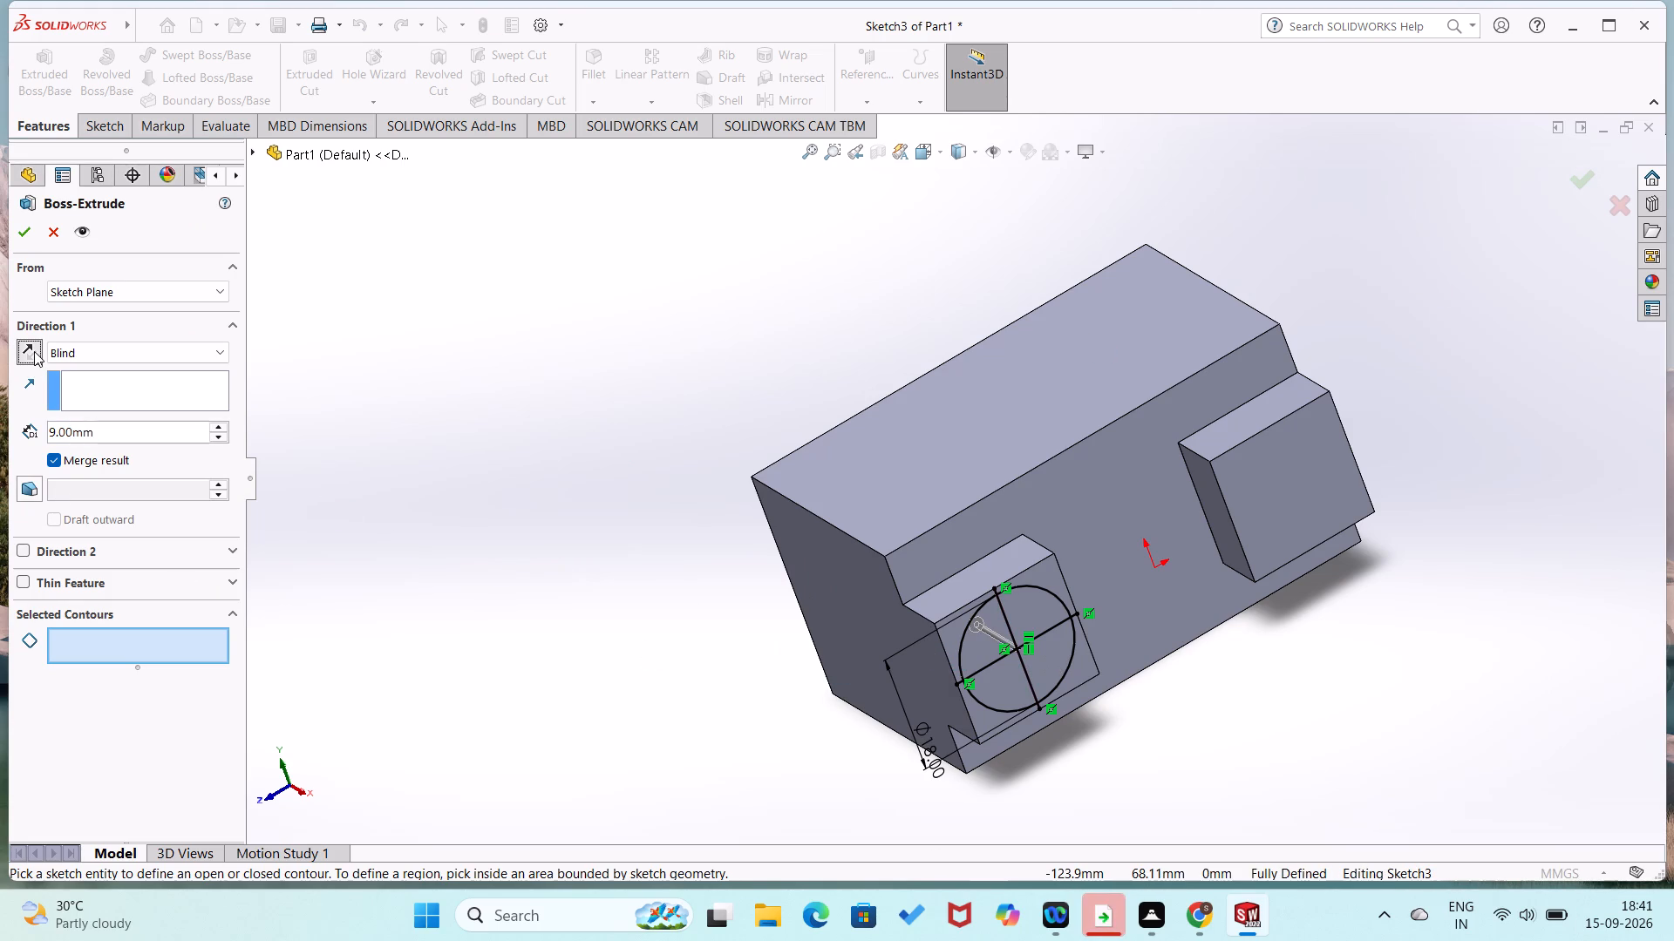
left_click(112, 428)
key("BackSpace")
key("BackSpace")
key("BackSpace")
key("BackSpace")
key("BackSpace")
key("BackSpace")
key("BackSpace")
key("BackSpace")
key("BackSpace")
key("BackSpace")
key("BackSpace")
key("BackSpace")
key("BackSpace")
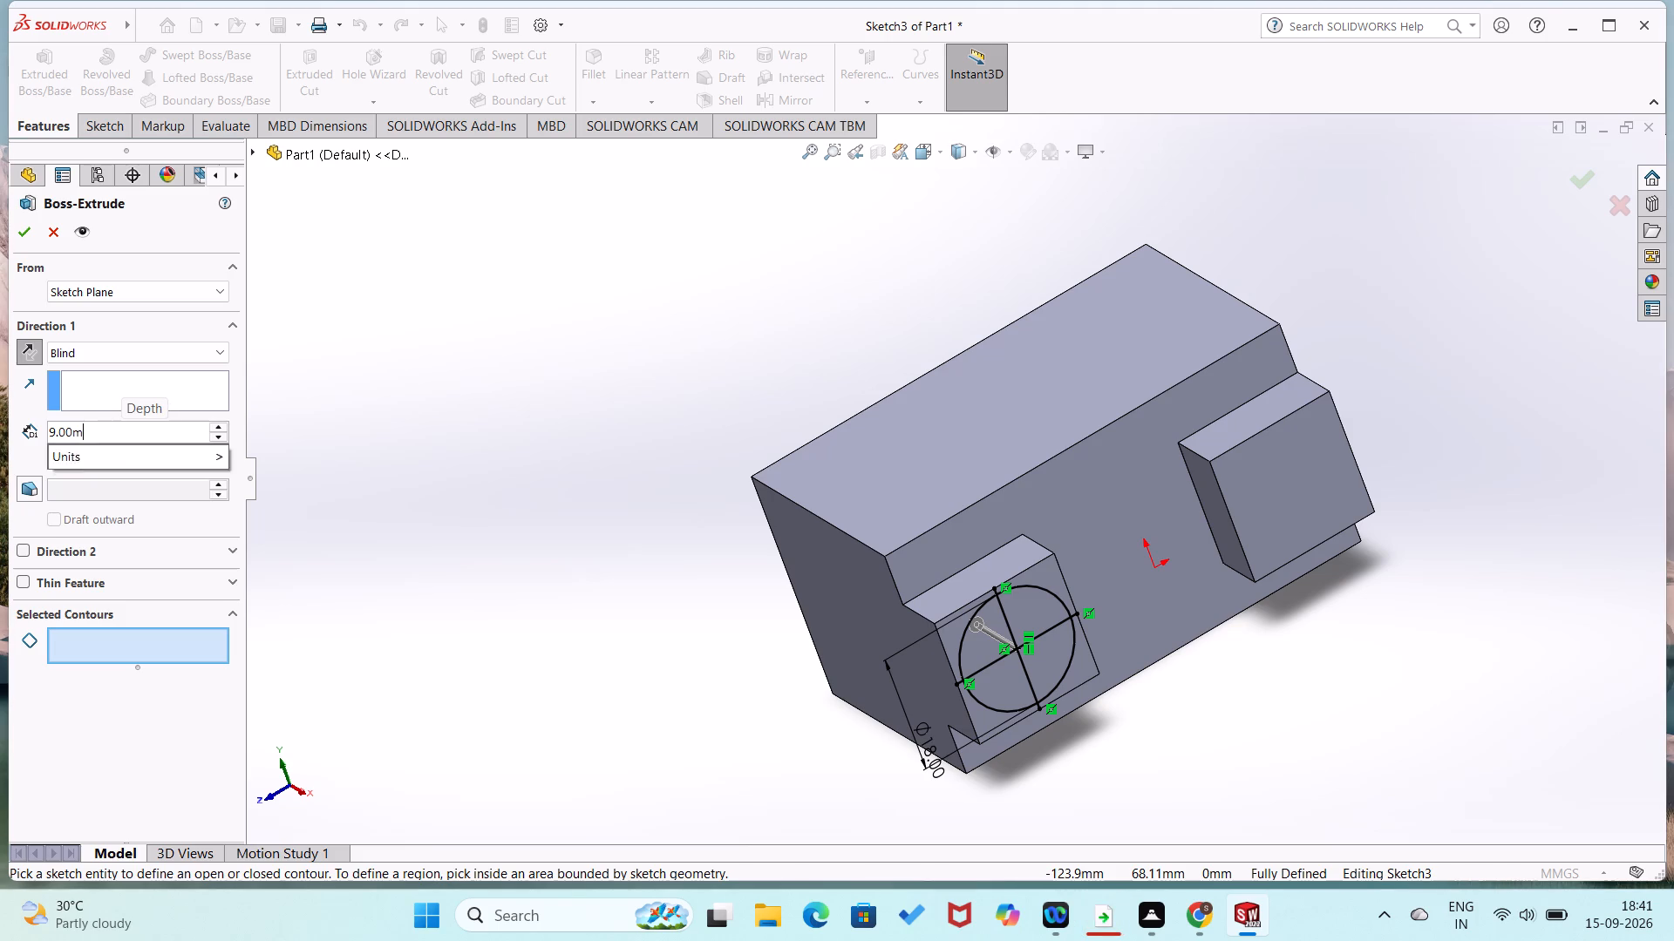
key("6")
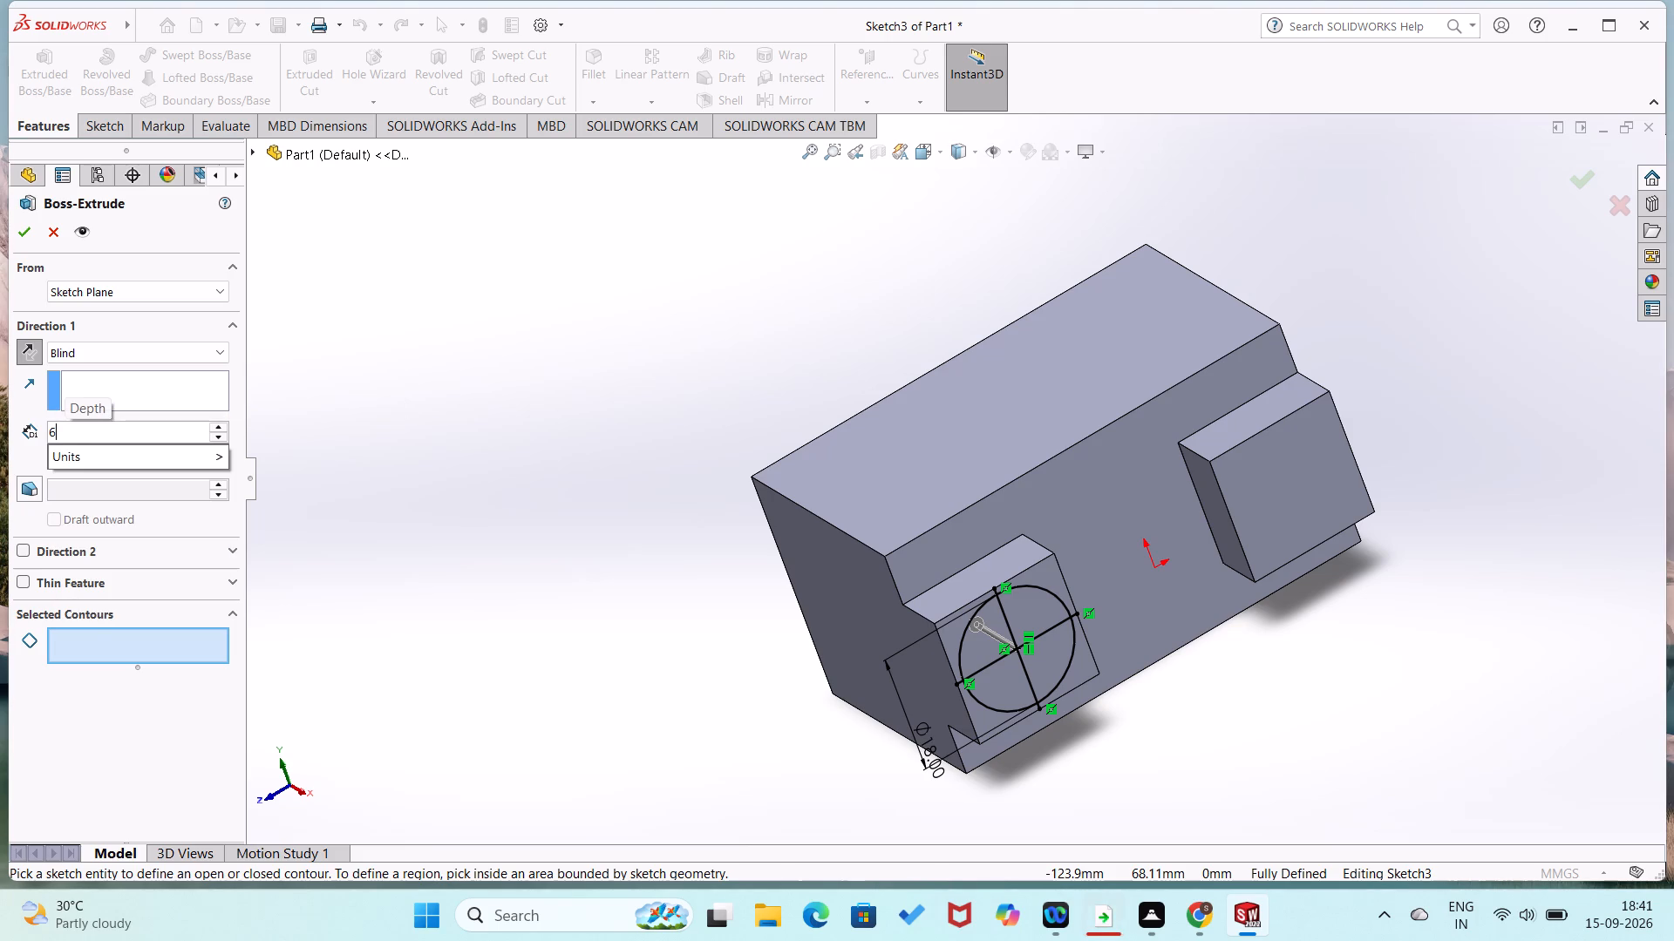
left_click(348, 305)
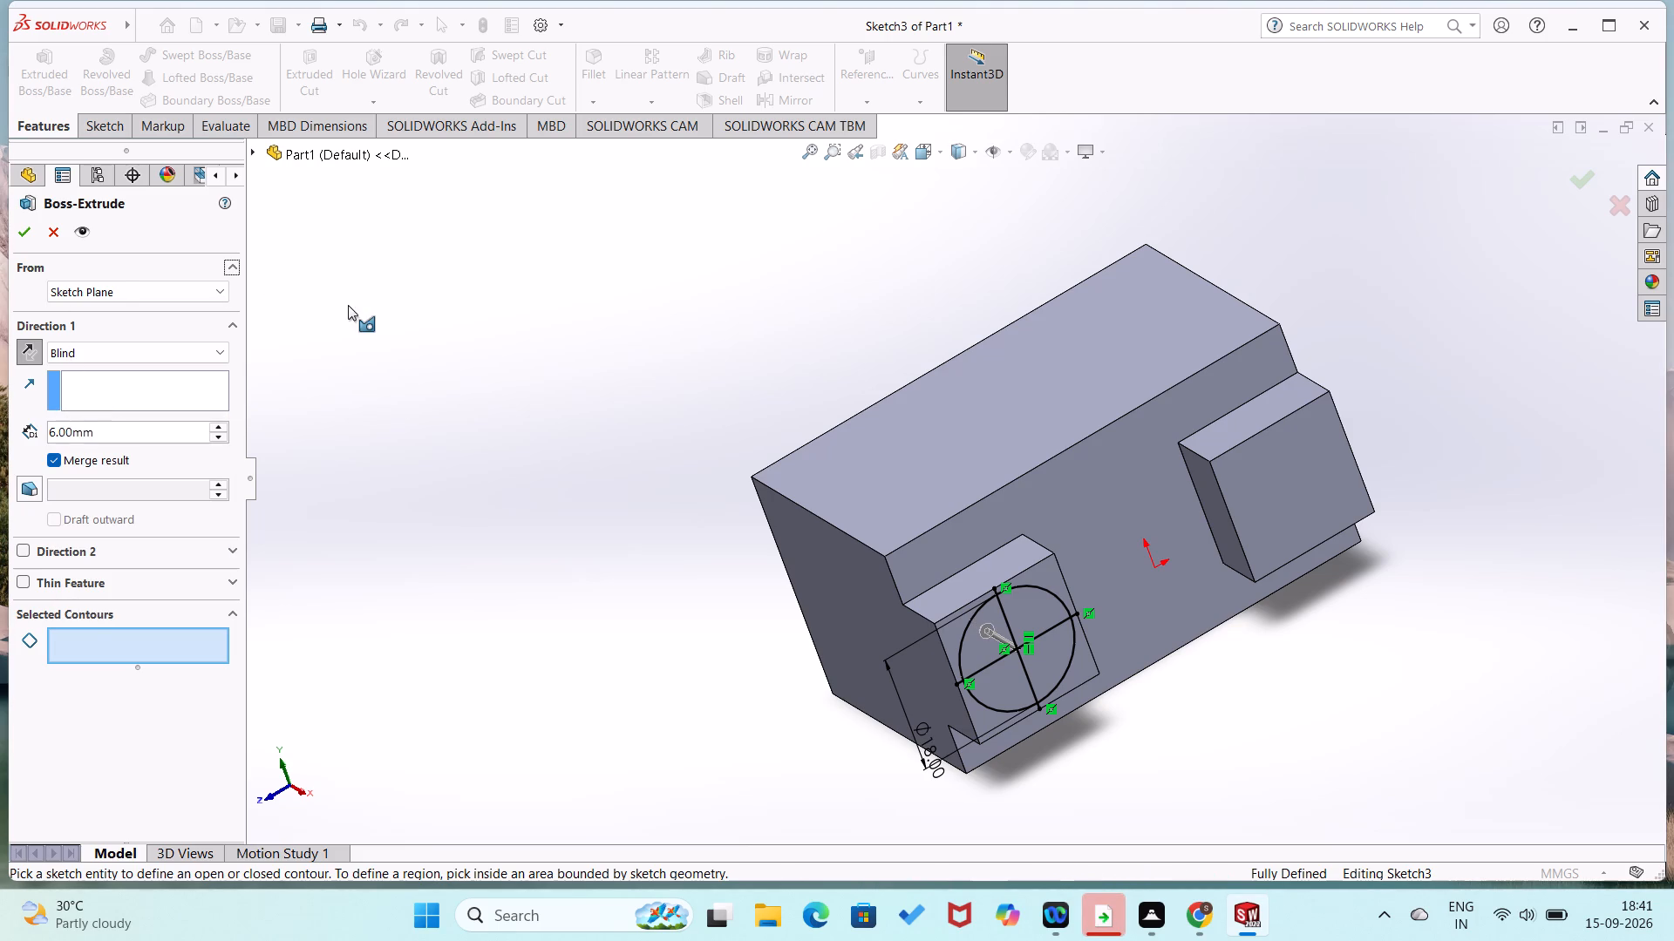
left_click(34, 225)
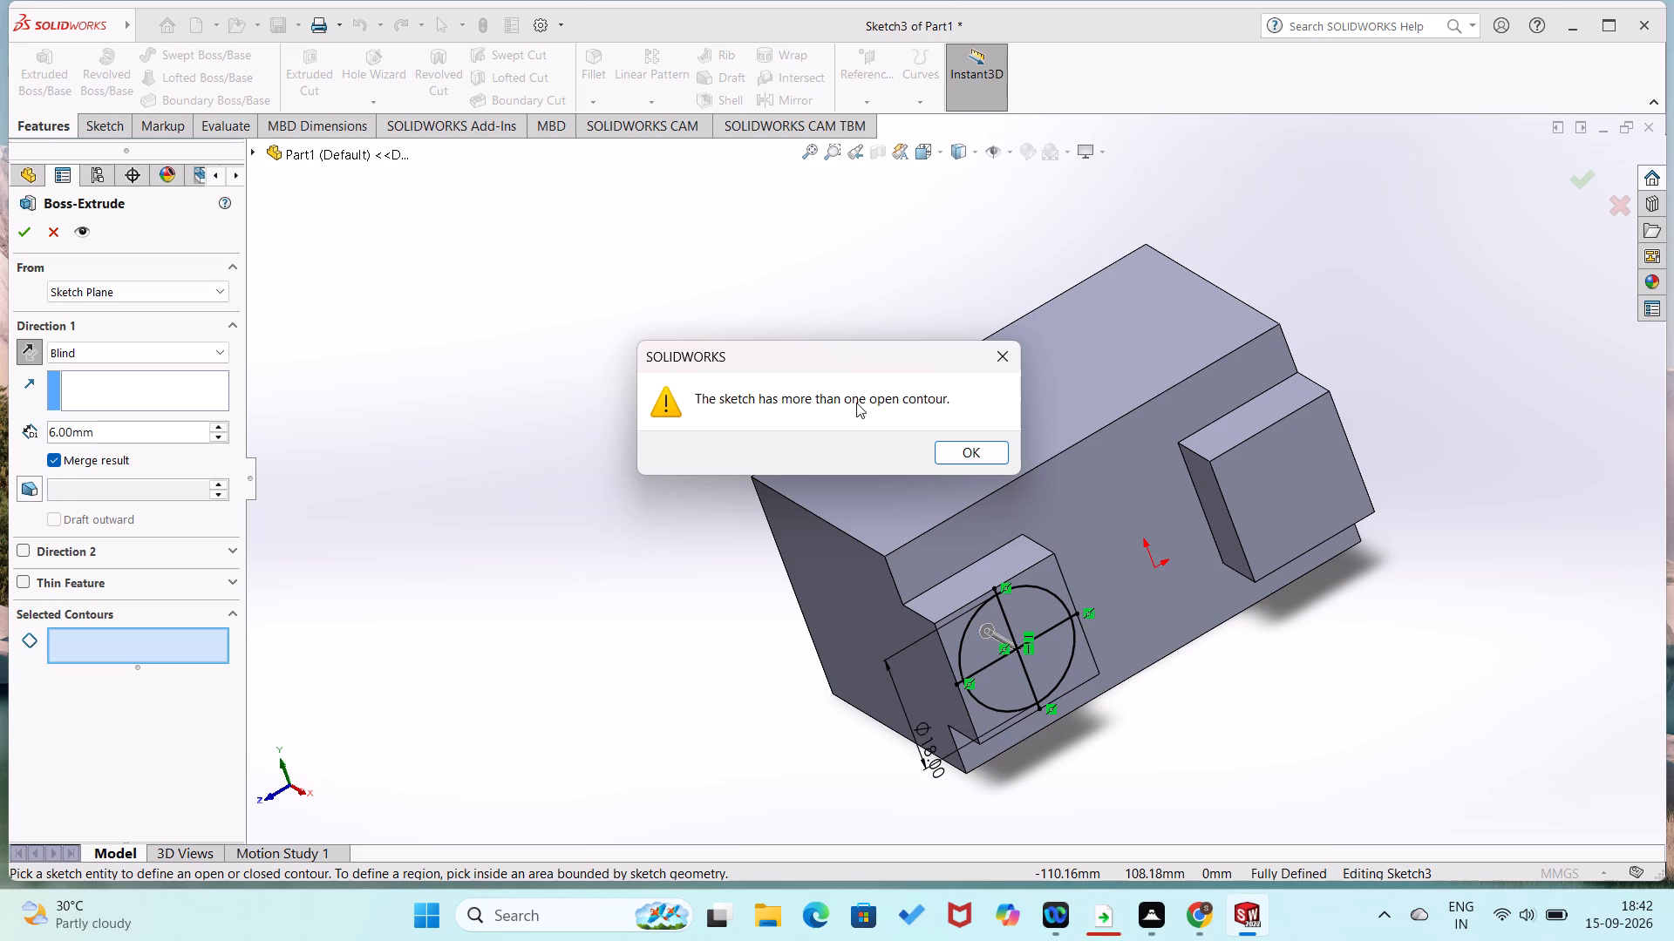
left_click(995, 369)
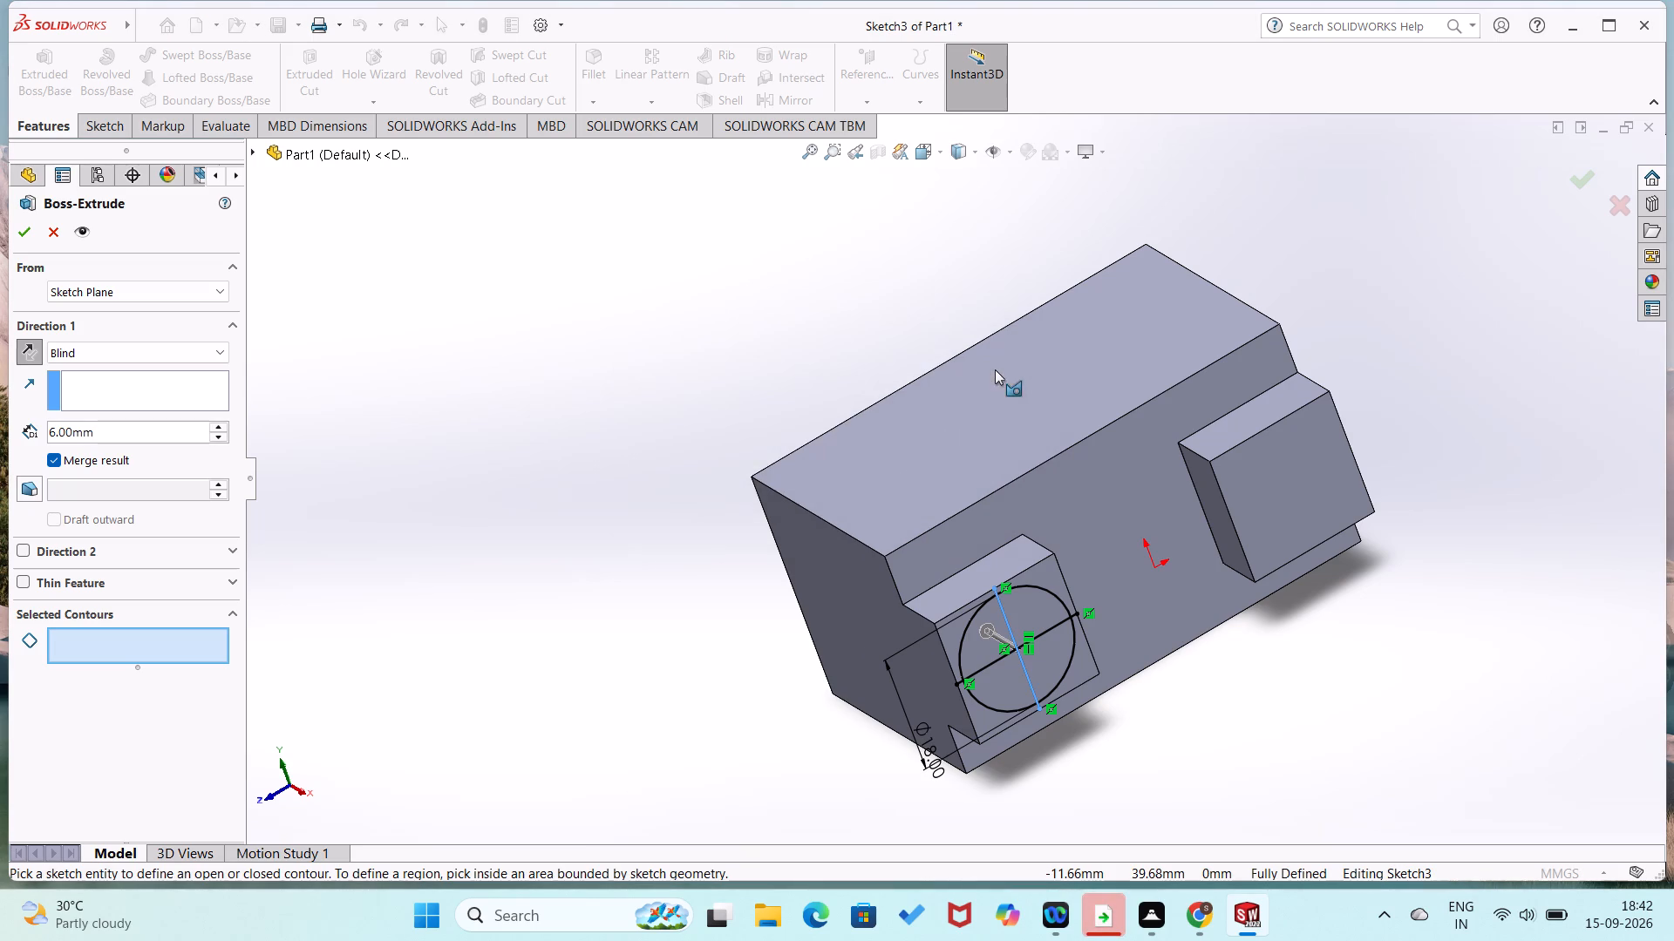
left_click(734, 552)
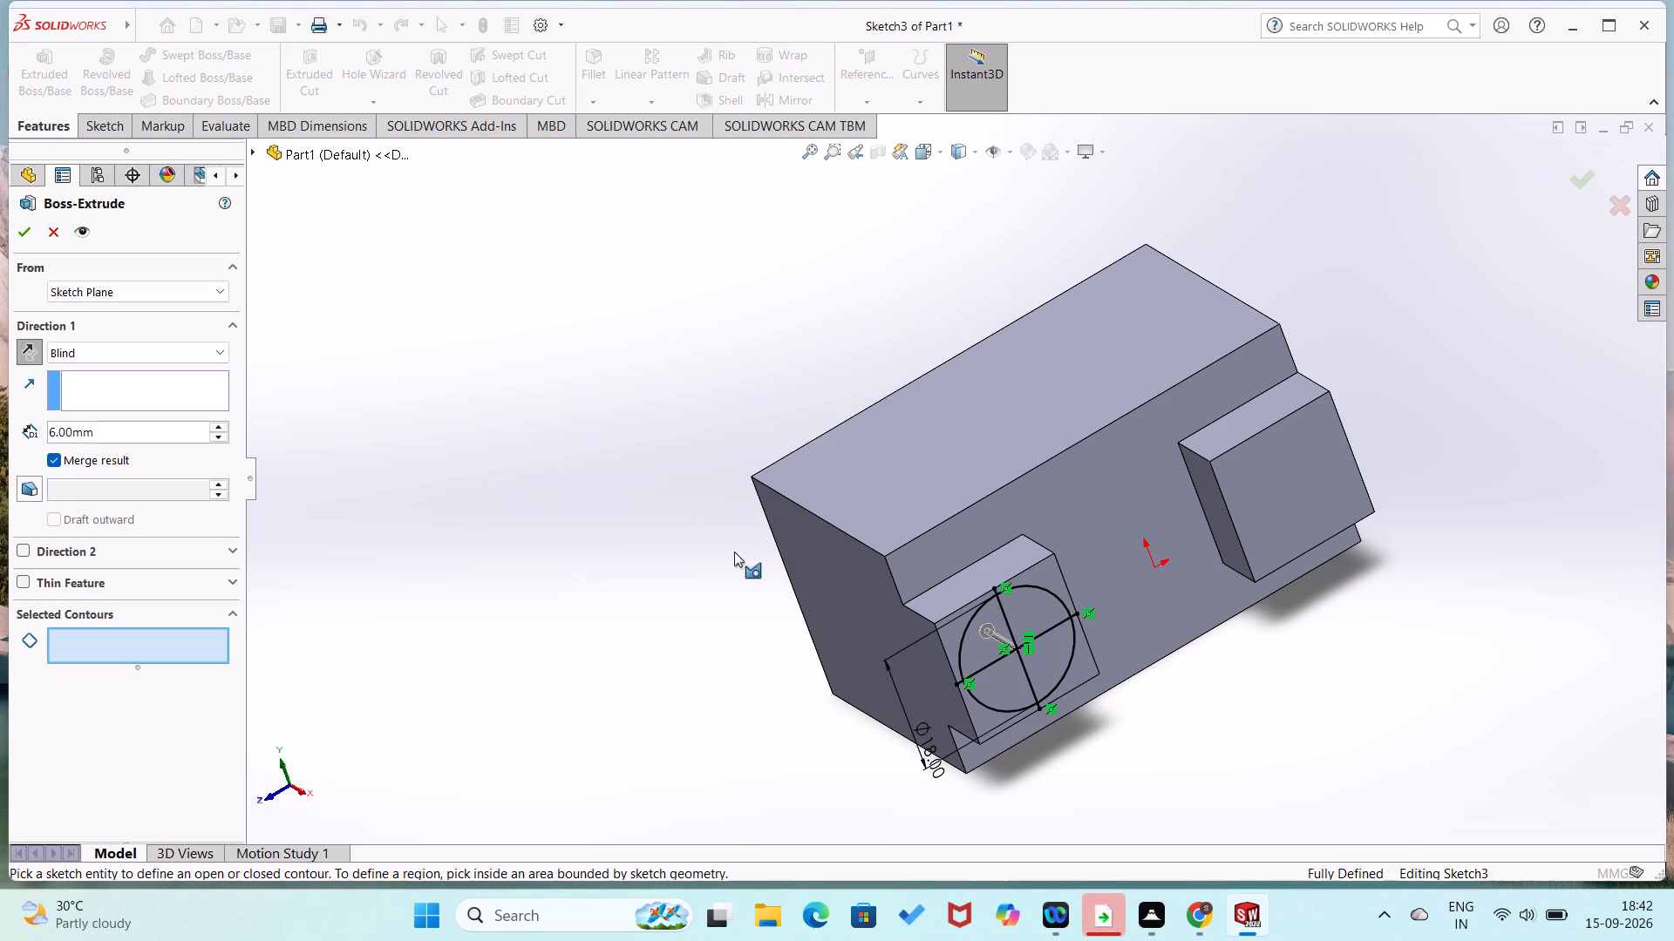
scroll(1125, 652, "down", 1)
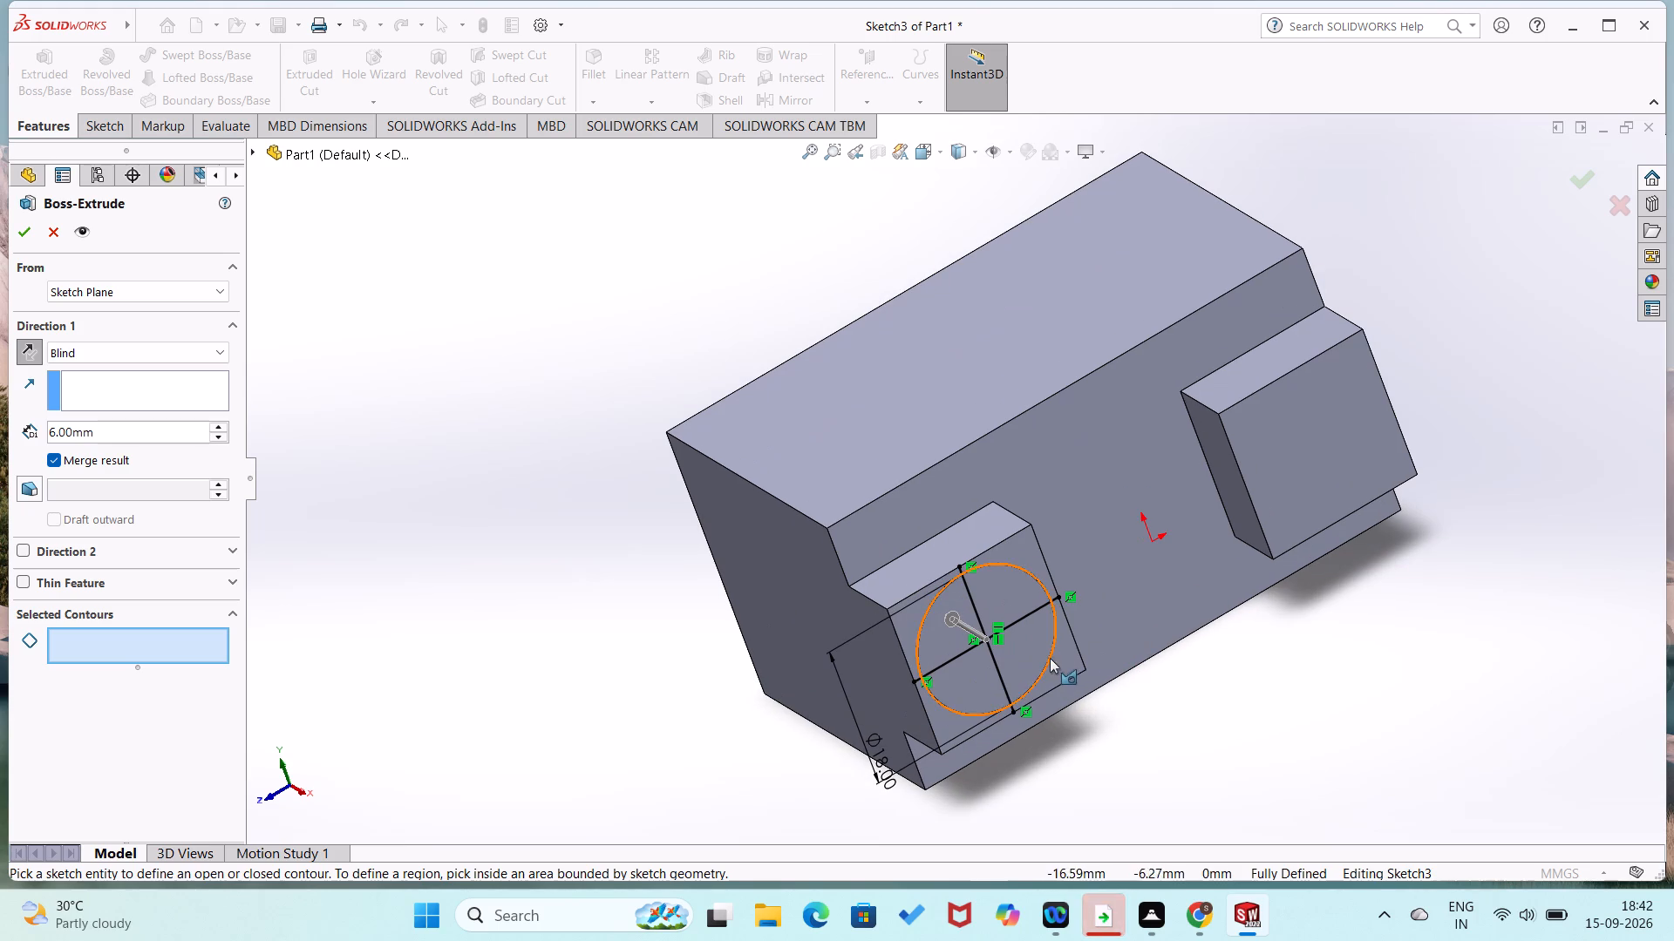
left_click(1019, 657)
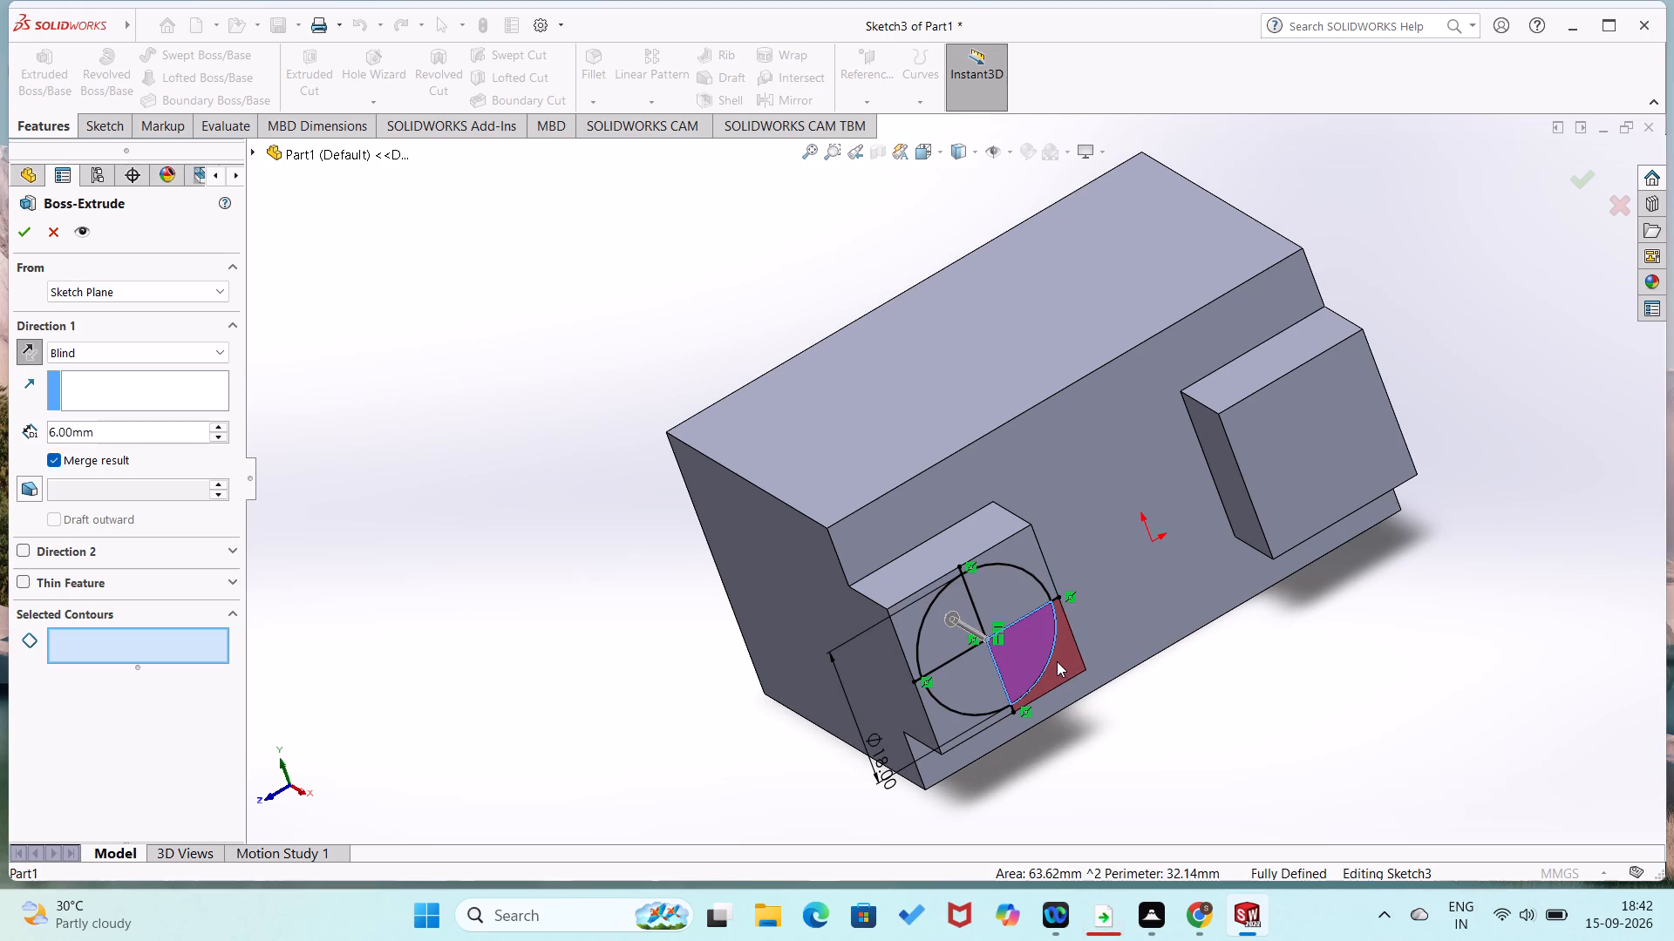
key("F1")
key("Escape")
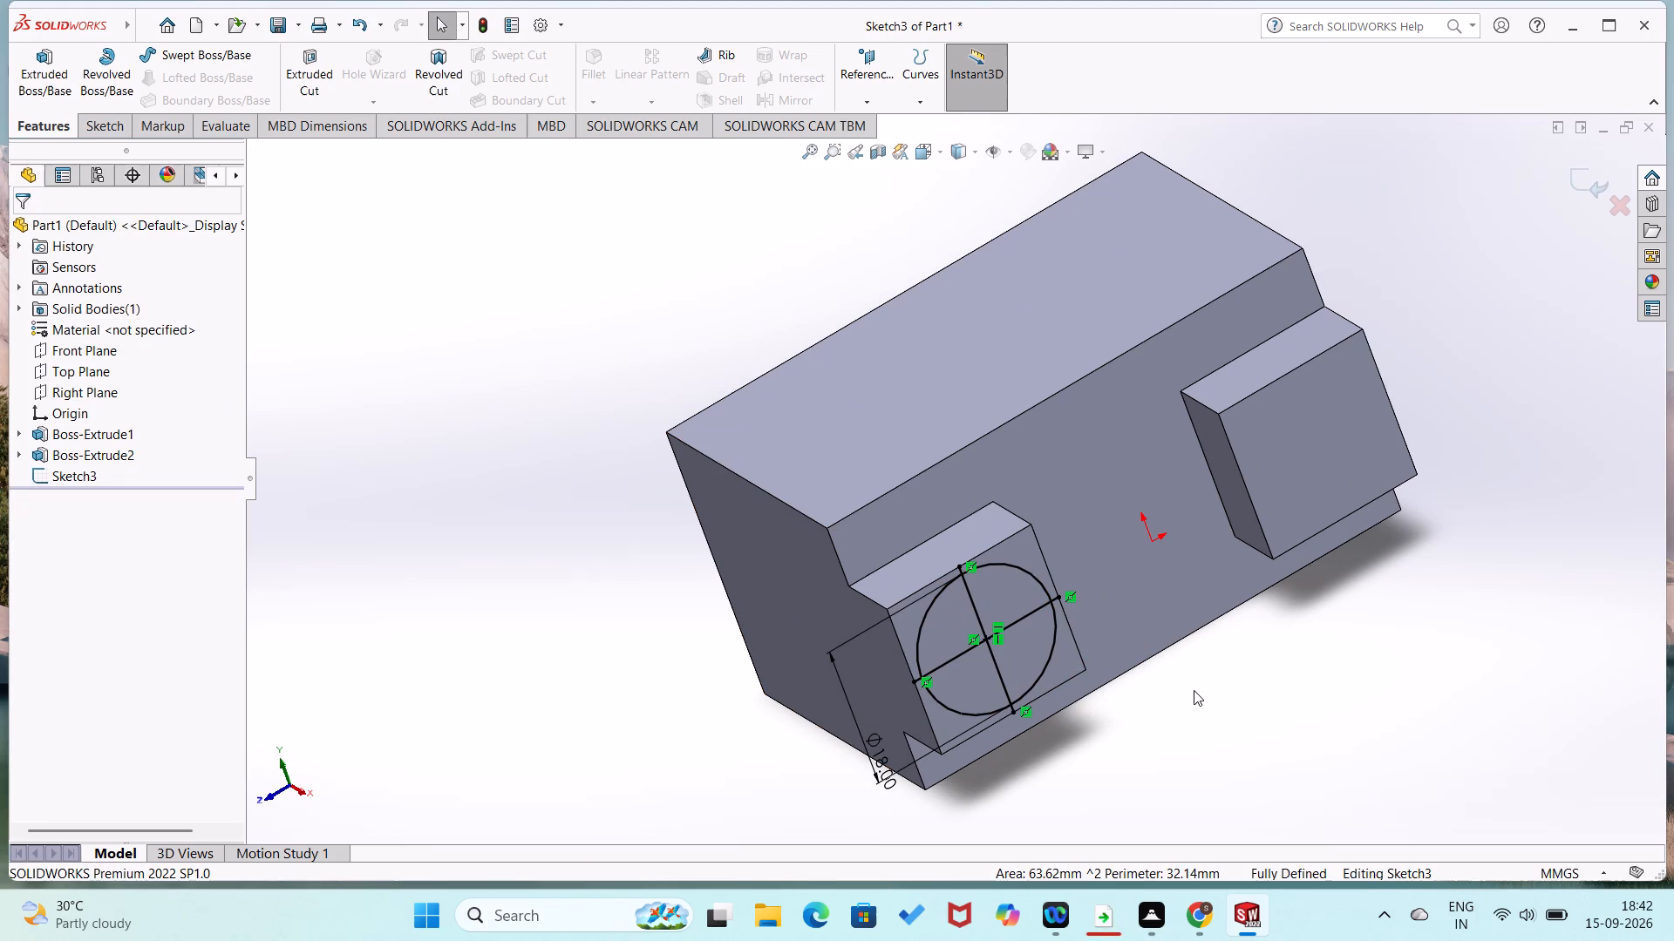
Exit the circle sketch on the left boss's face.
left_click(1058, 662)
right_click(1058, 662)
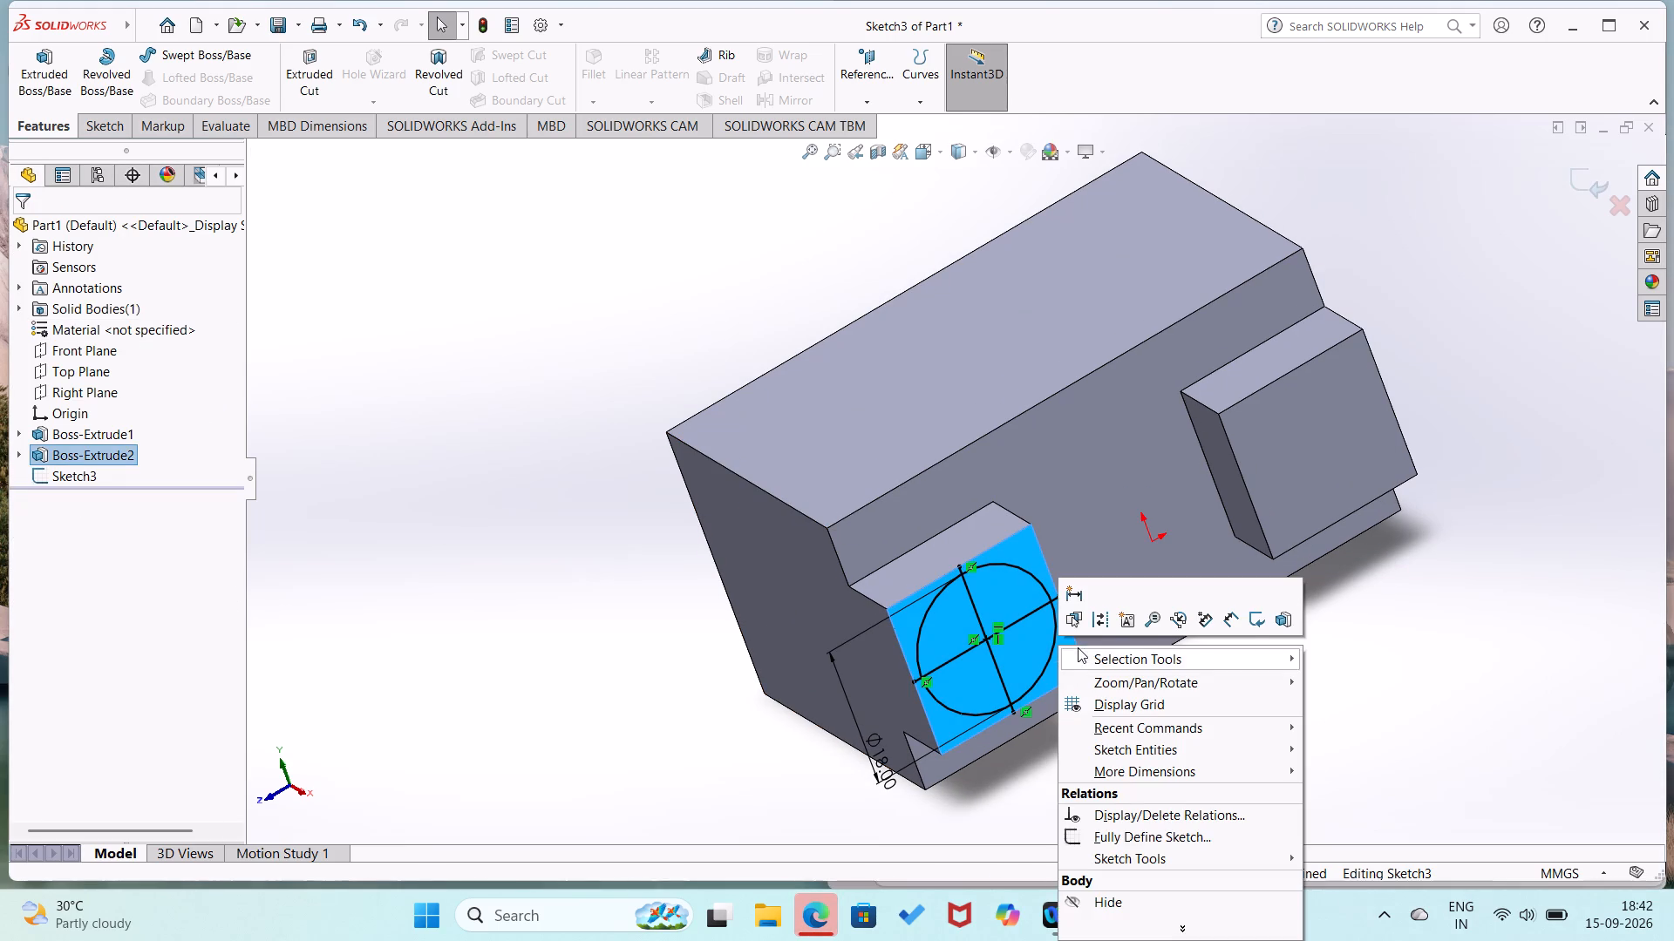
left_click(1255, 615)
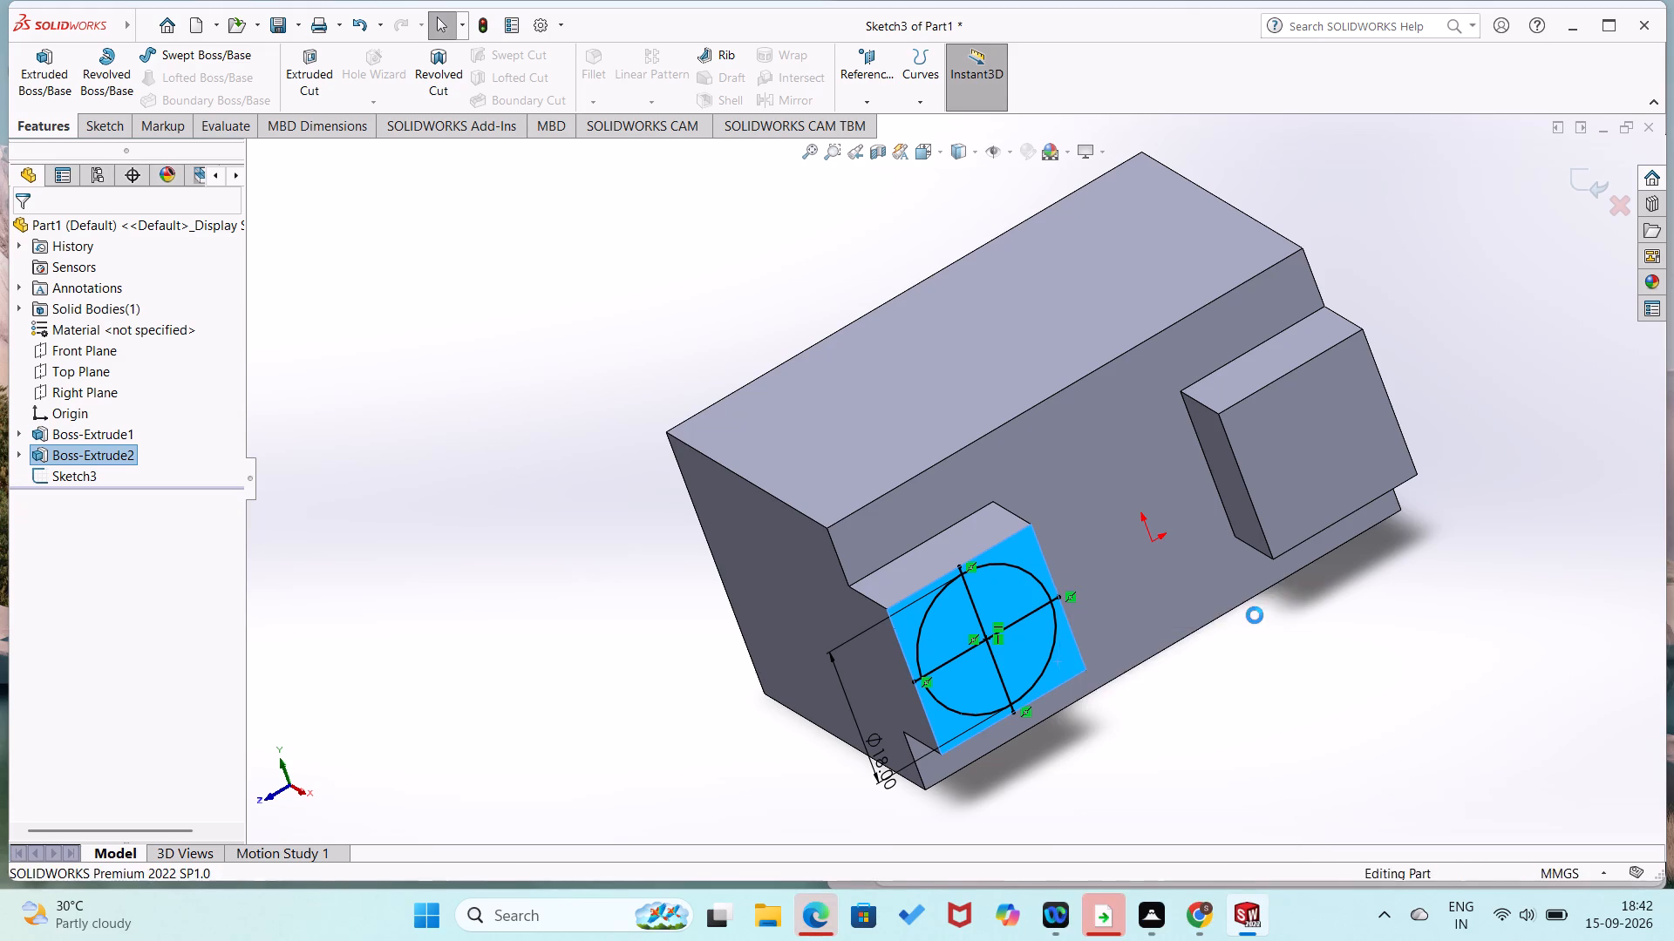
Reopen the circle sketch on the boss face and delete the vertical and horizontal lines crossing the 18 mm circle, keeping the circle.
left_click(101, 125)
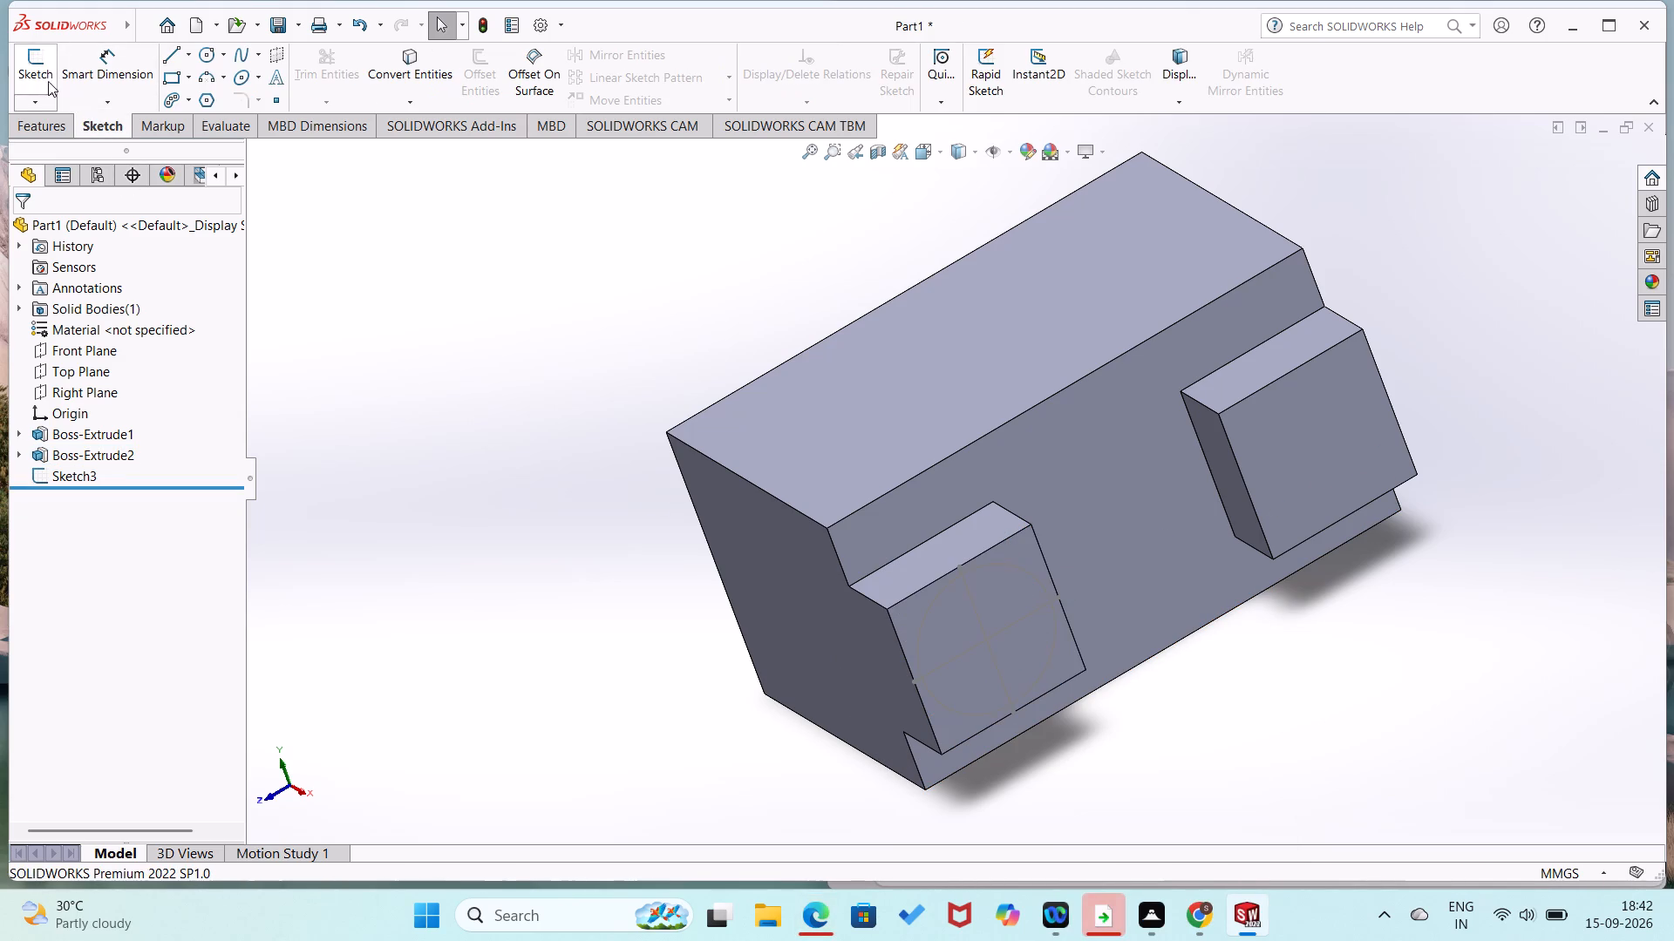
left_click(48, 81)
left_click(975, 602)
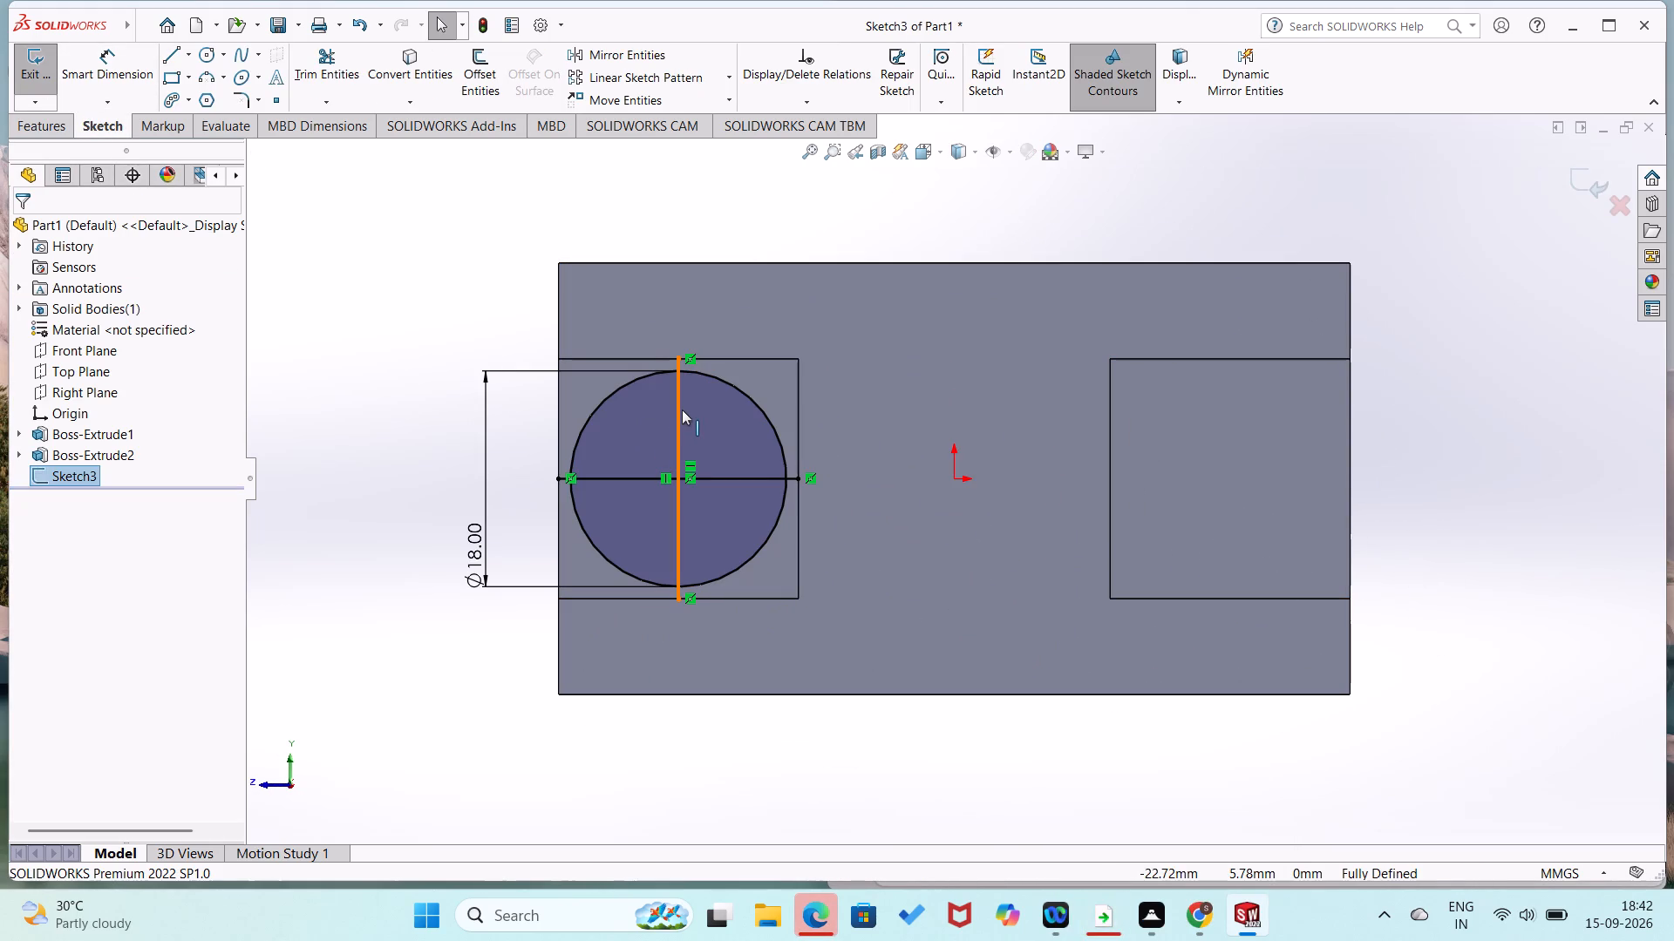
left_click(679, 410)
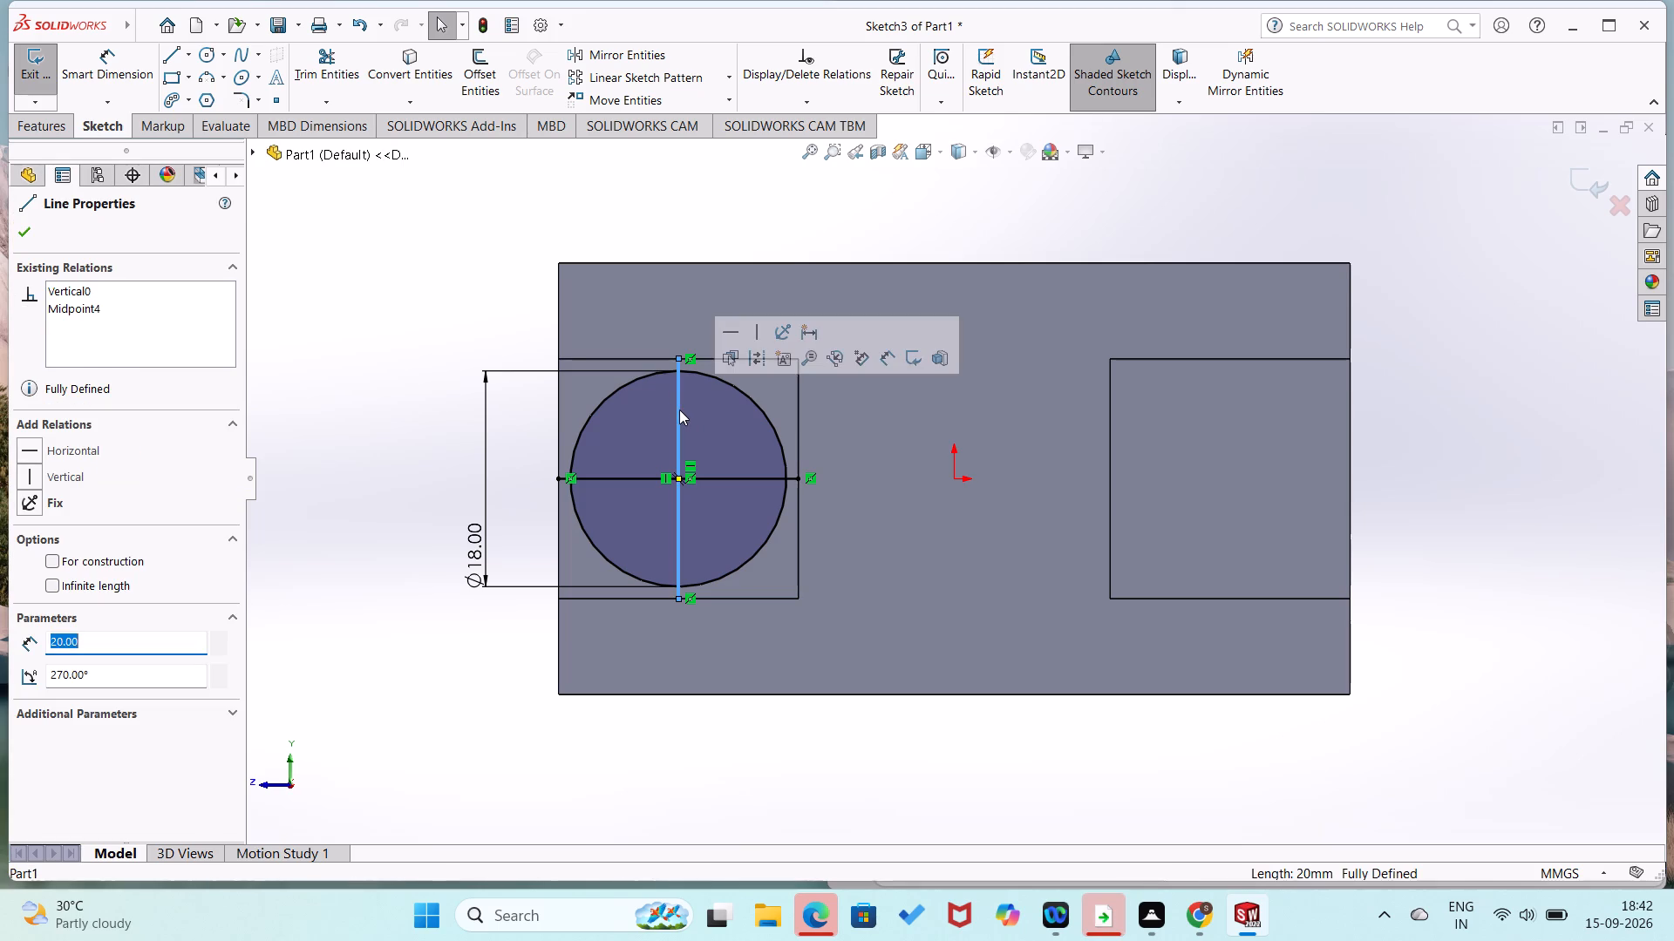
key("Delete")
left_click(722, 473)
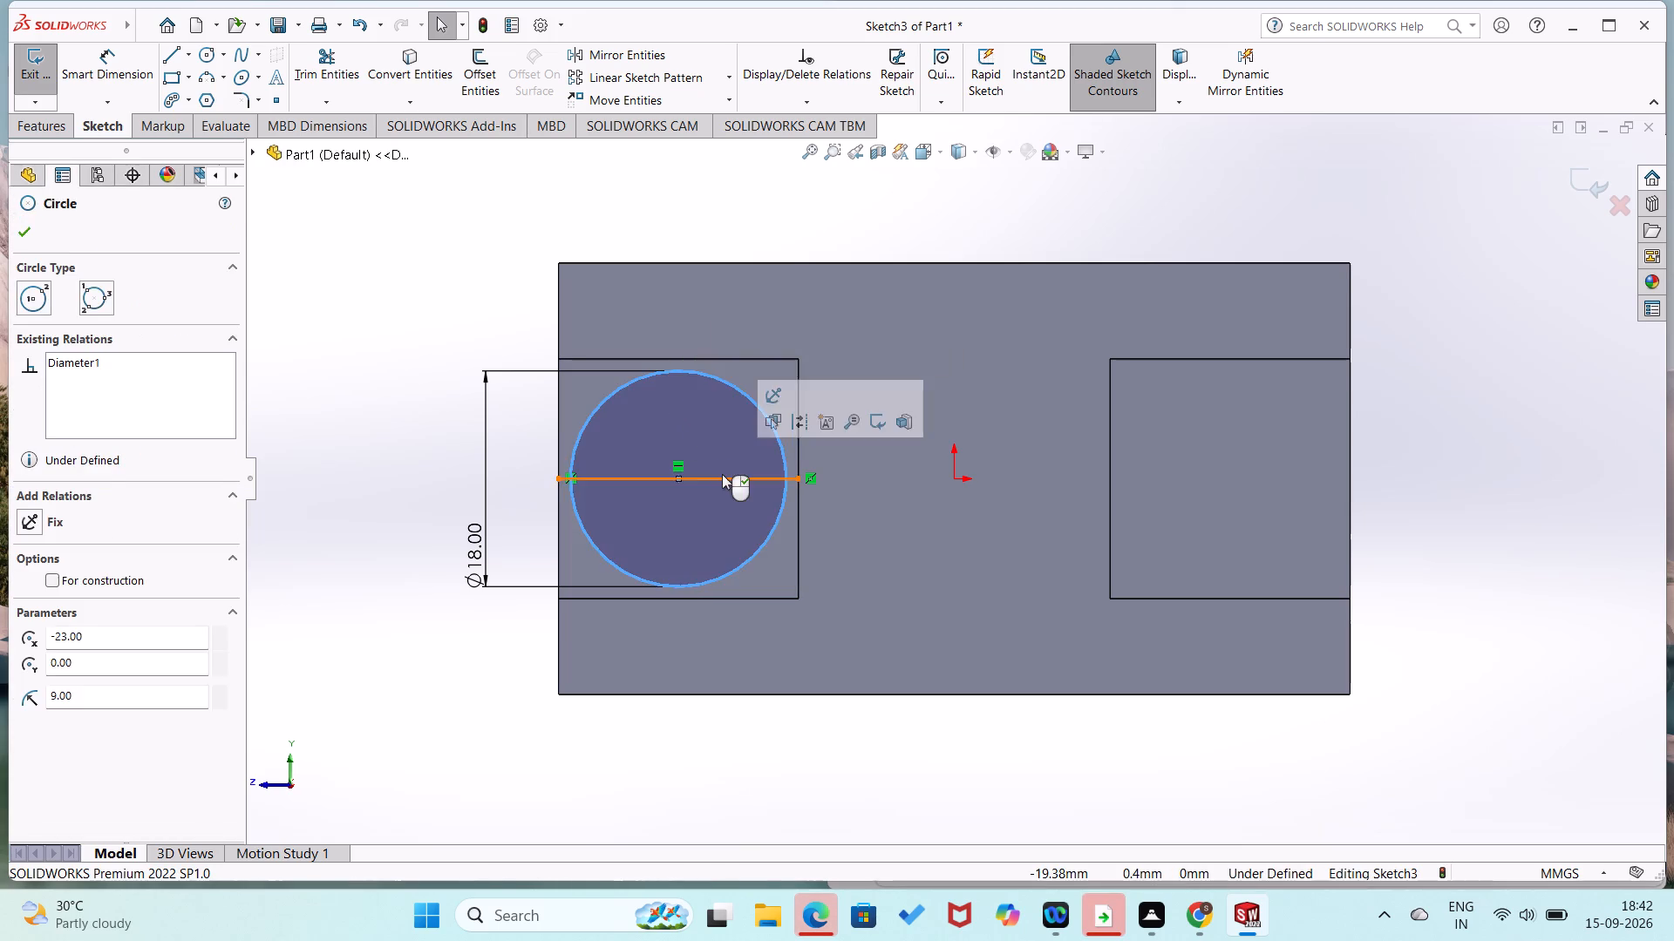
key("Delete")
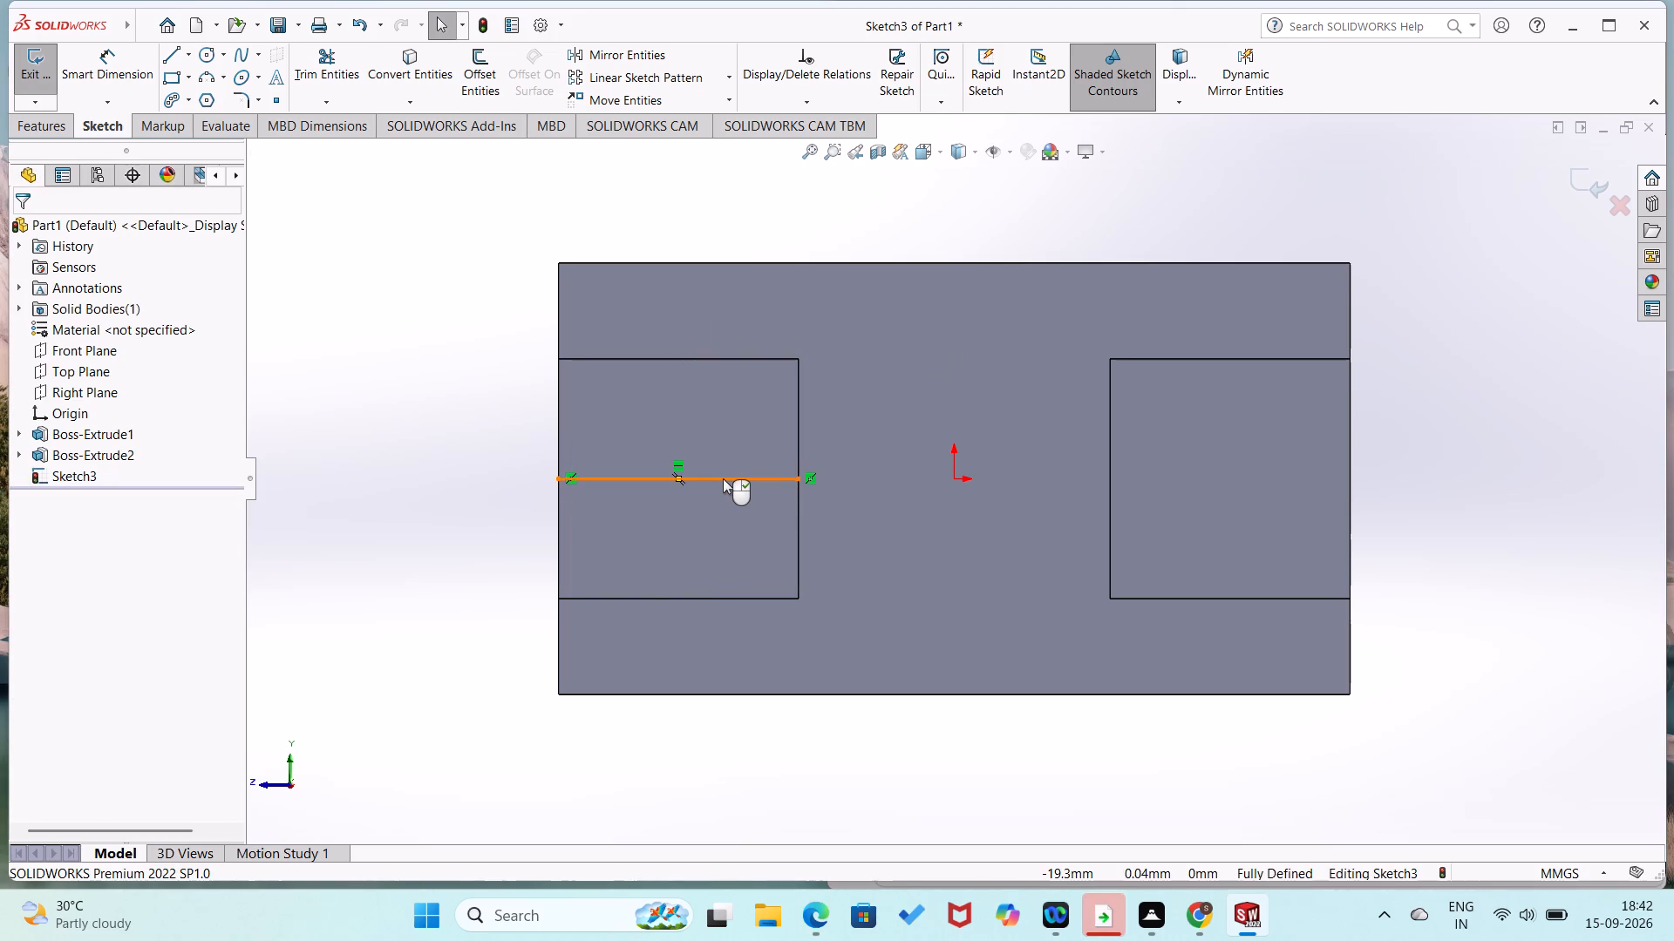
key("ctrl+z")
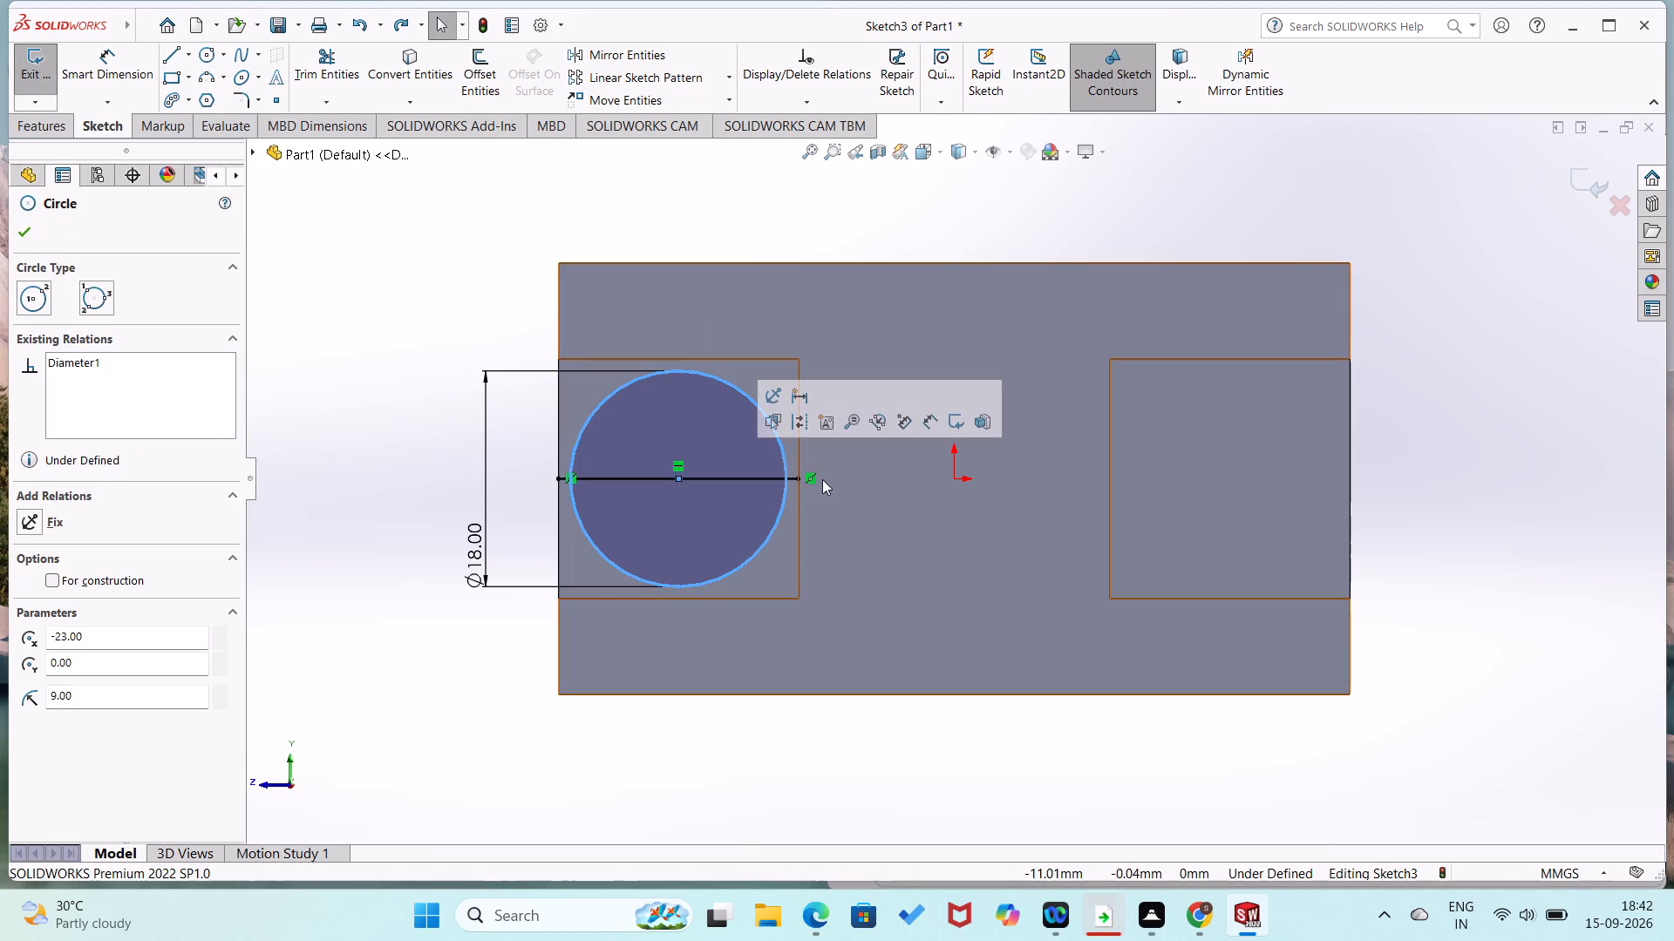
key("Escape")
key("Escape")
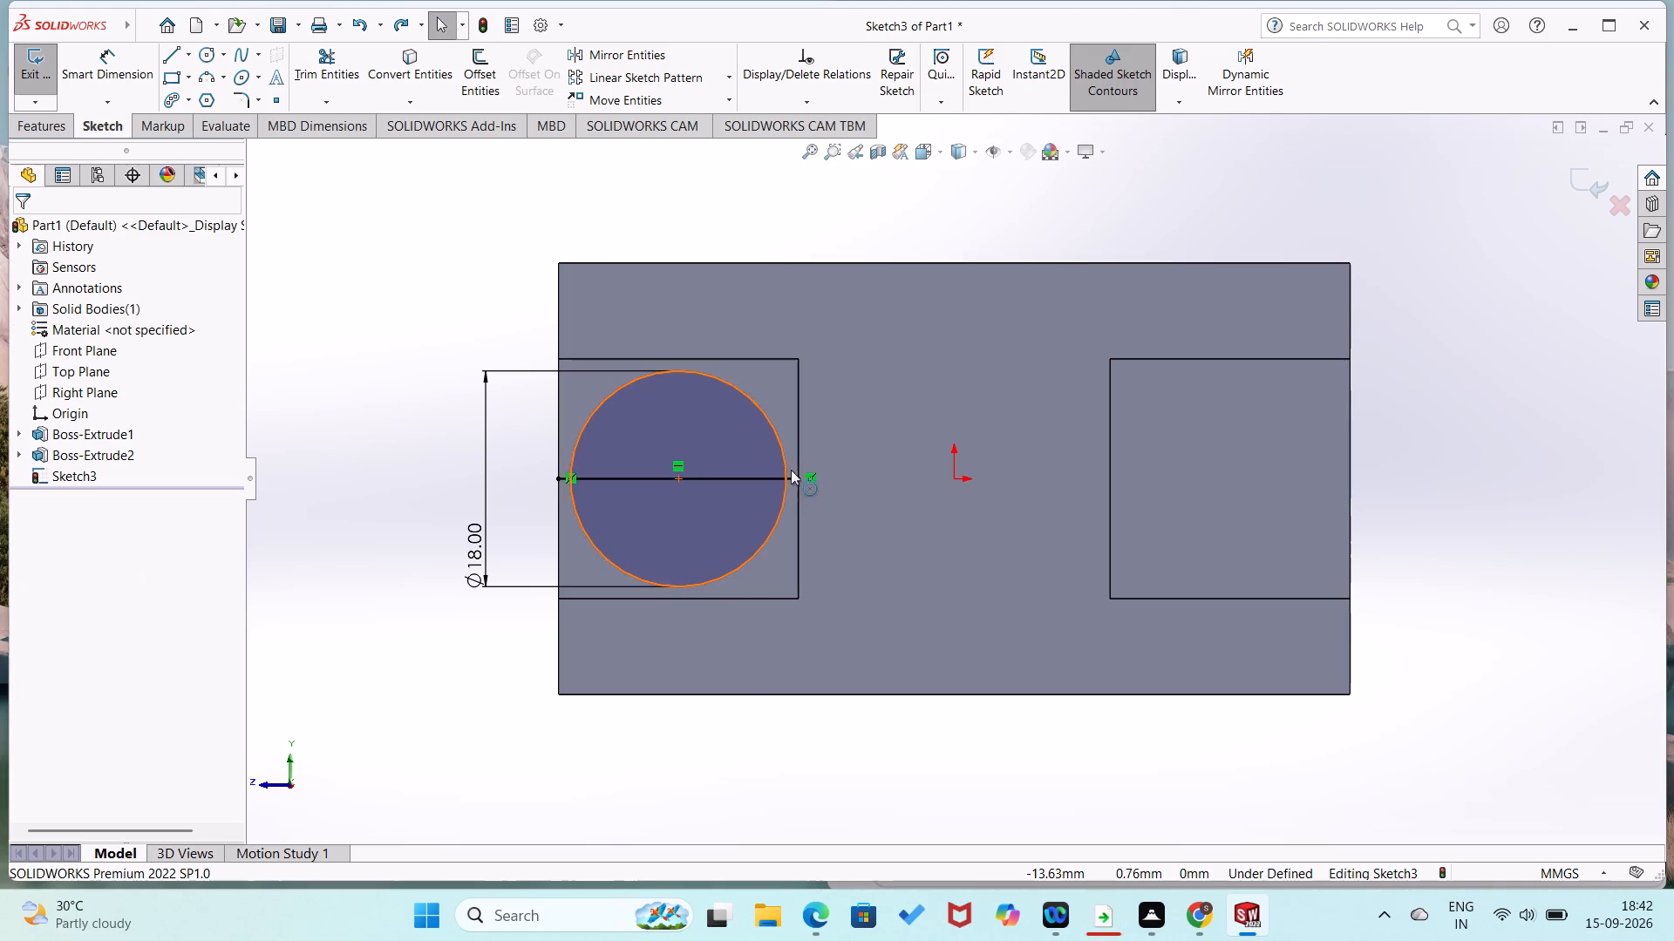
left_click(791, 479)
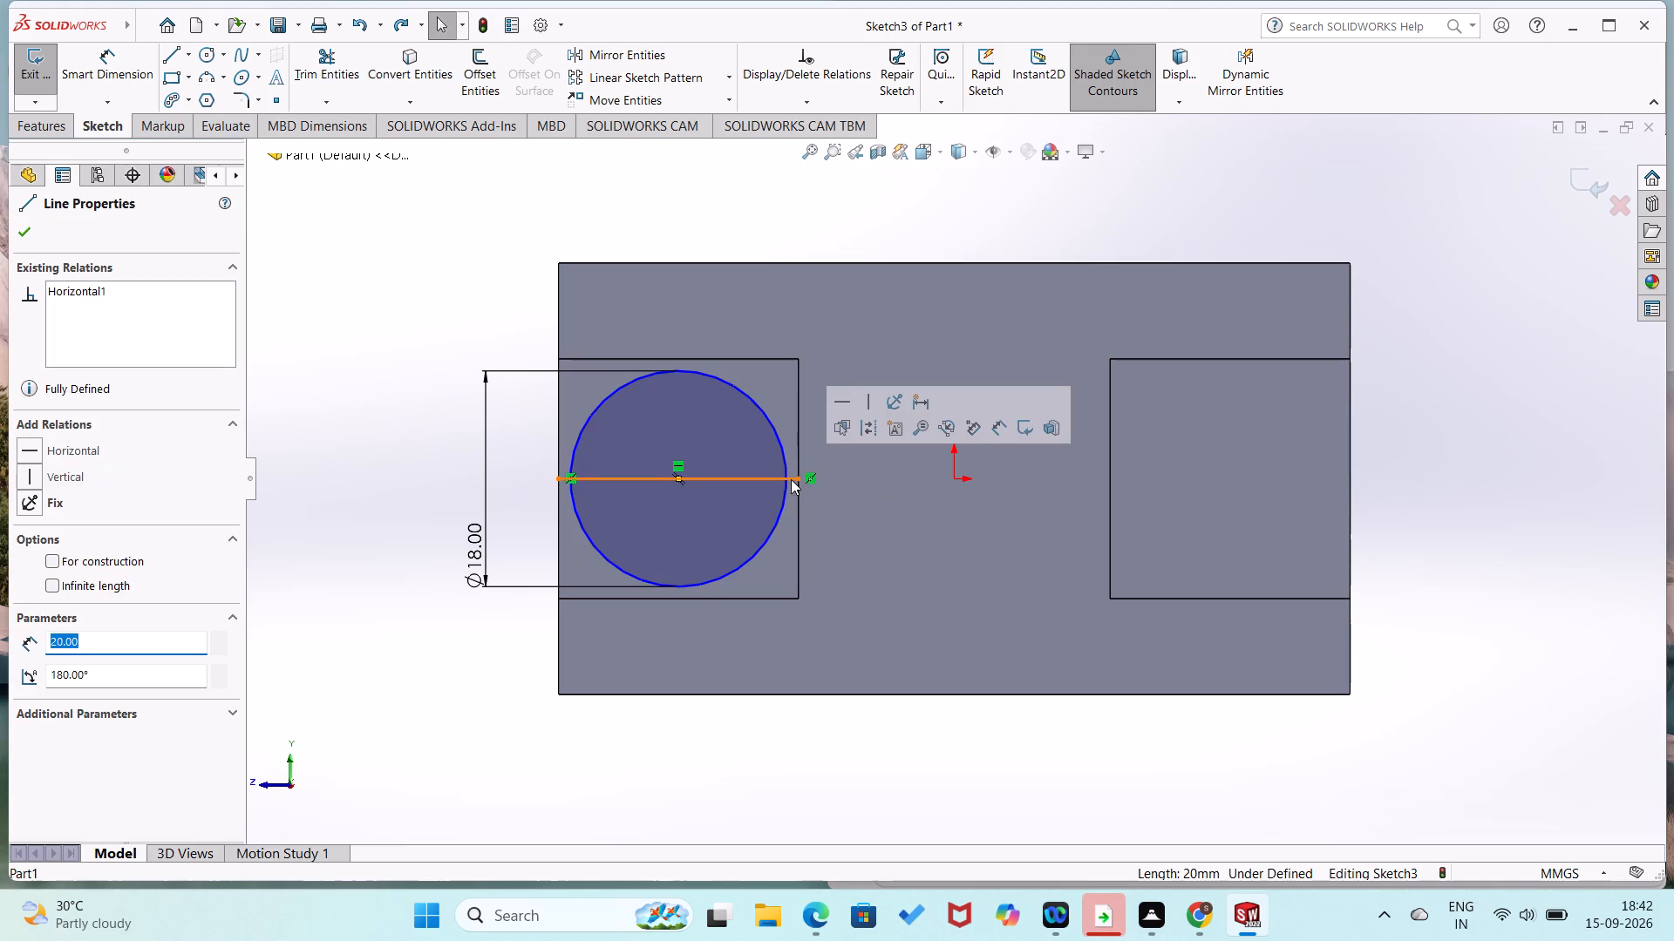
key("Delete")
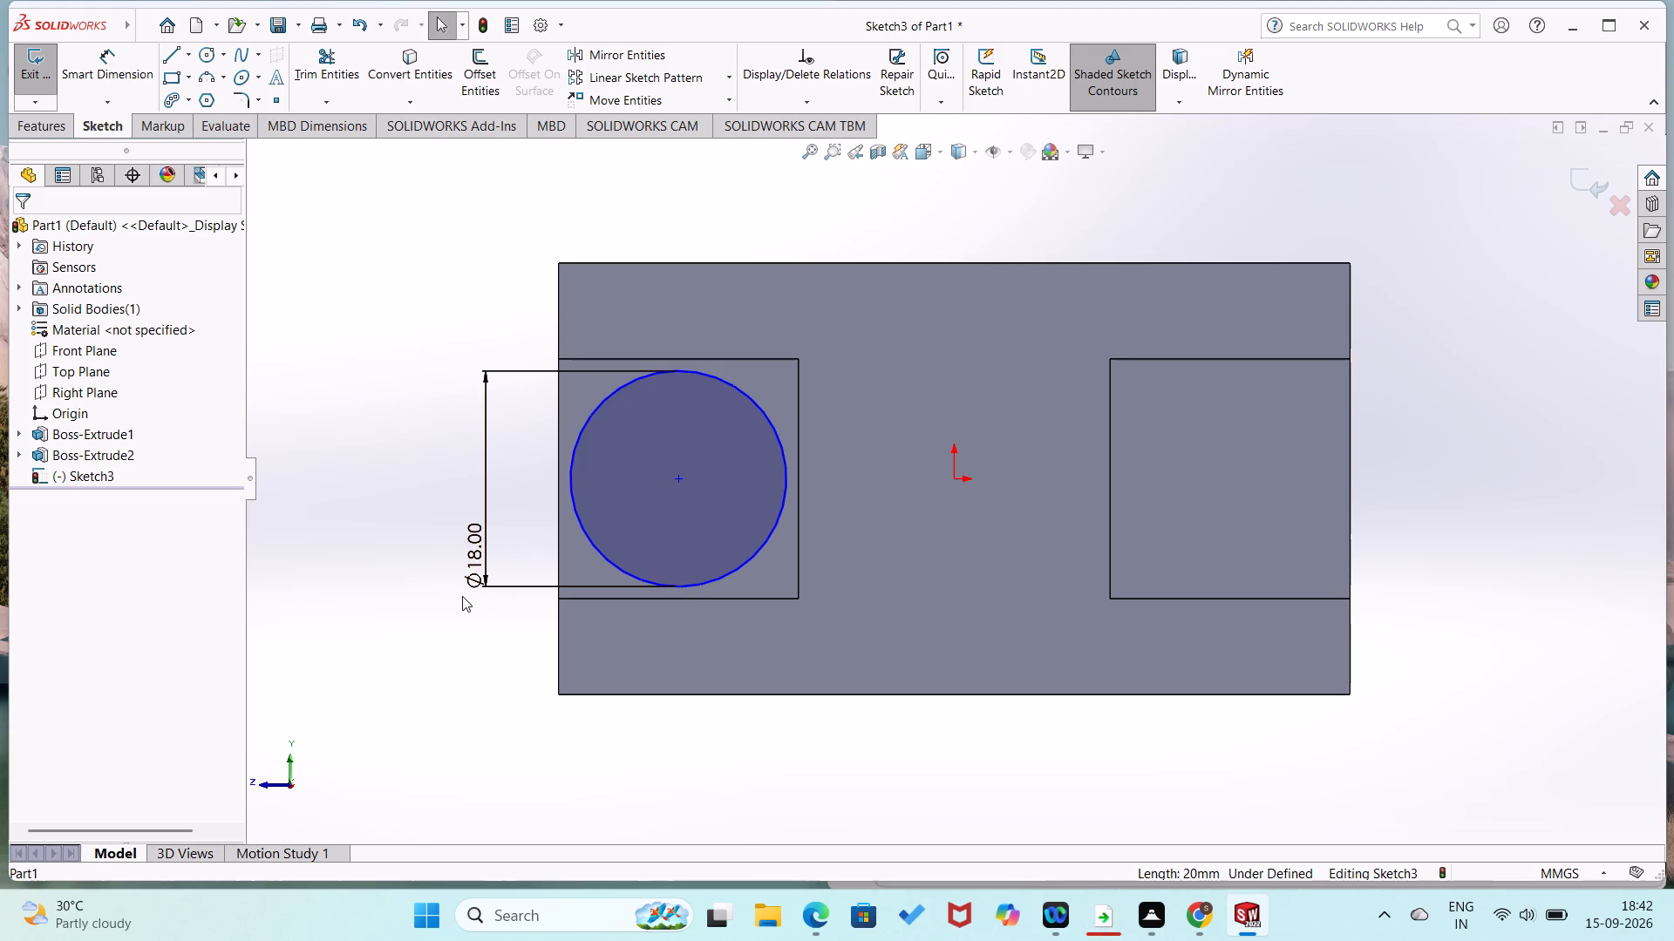
Add a horizontal relation between the circle's centre point and the origin.
left_click(680, 480)
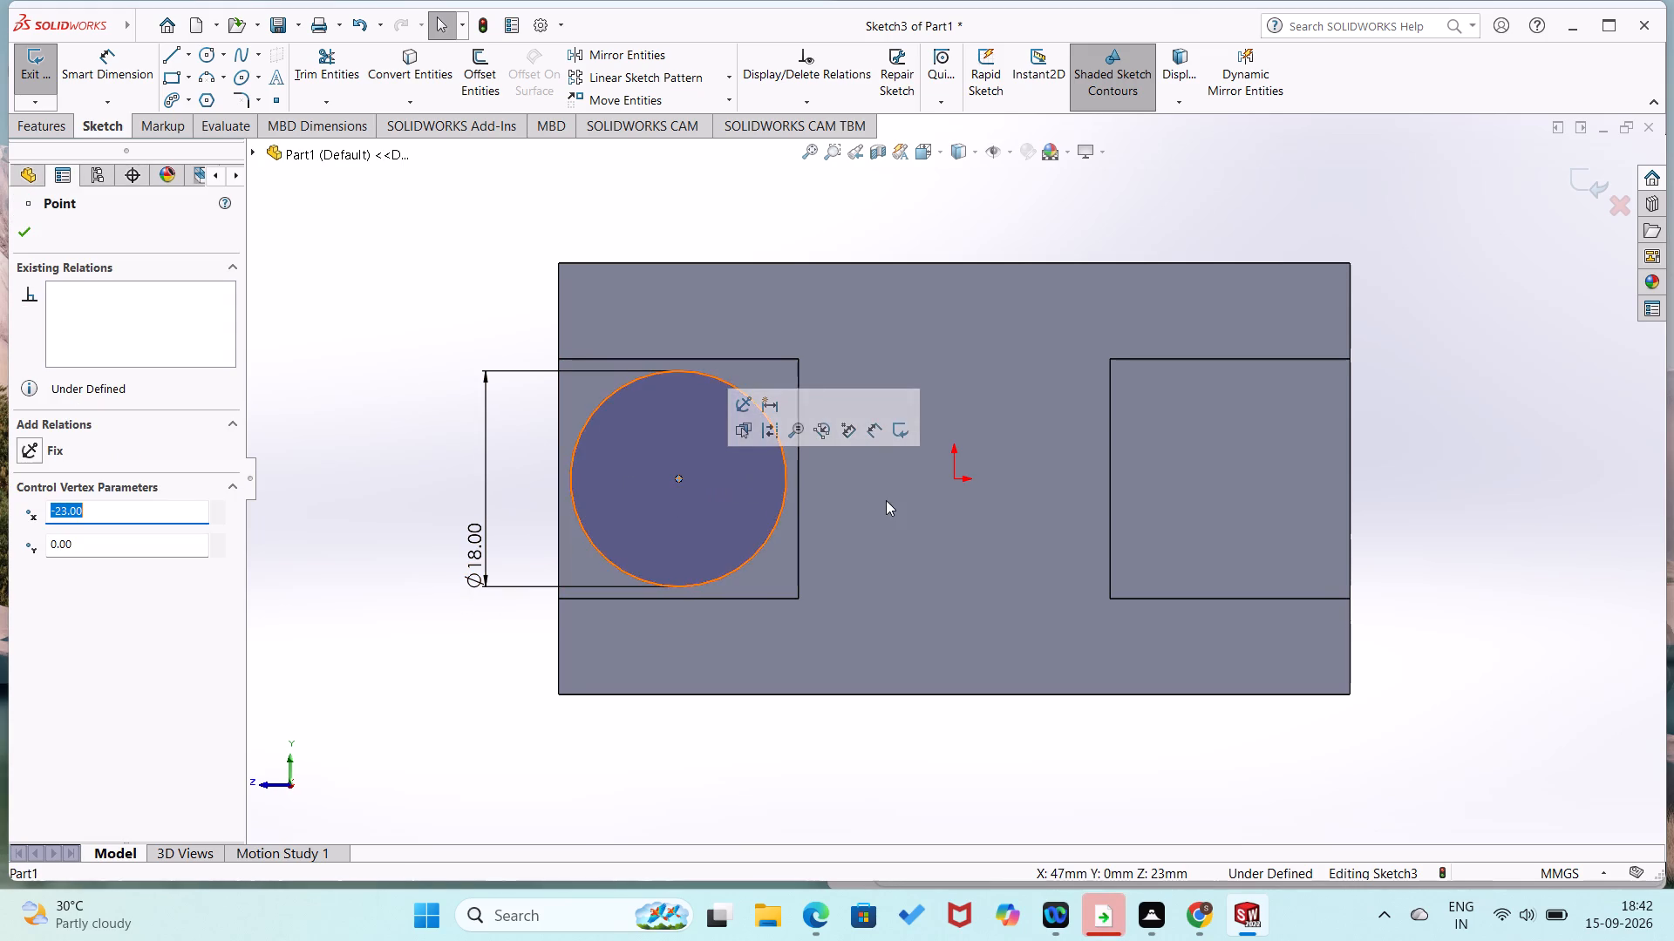
left_click(956, 477, "ctrl")
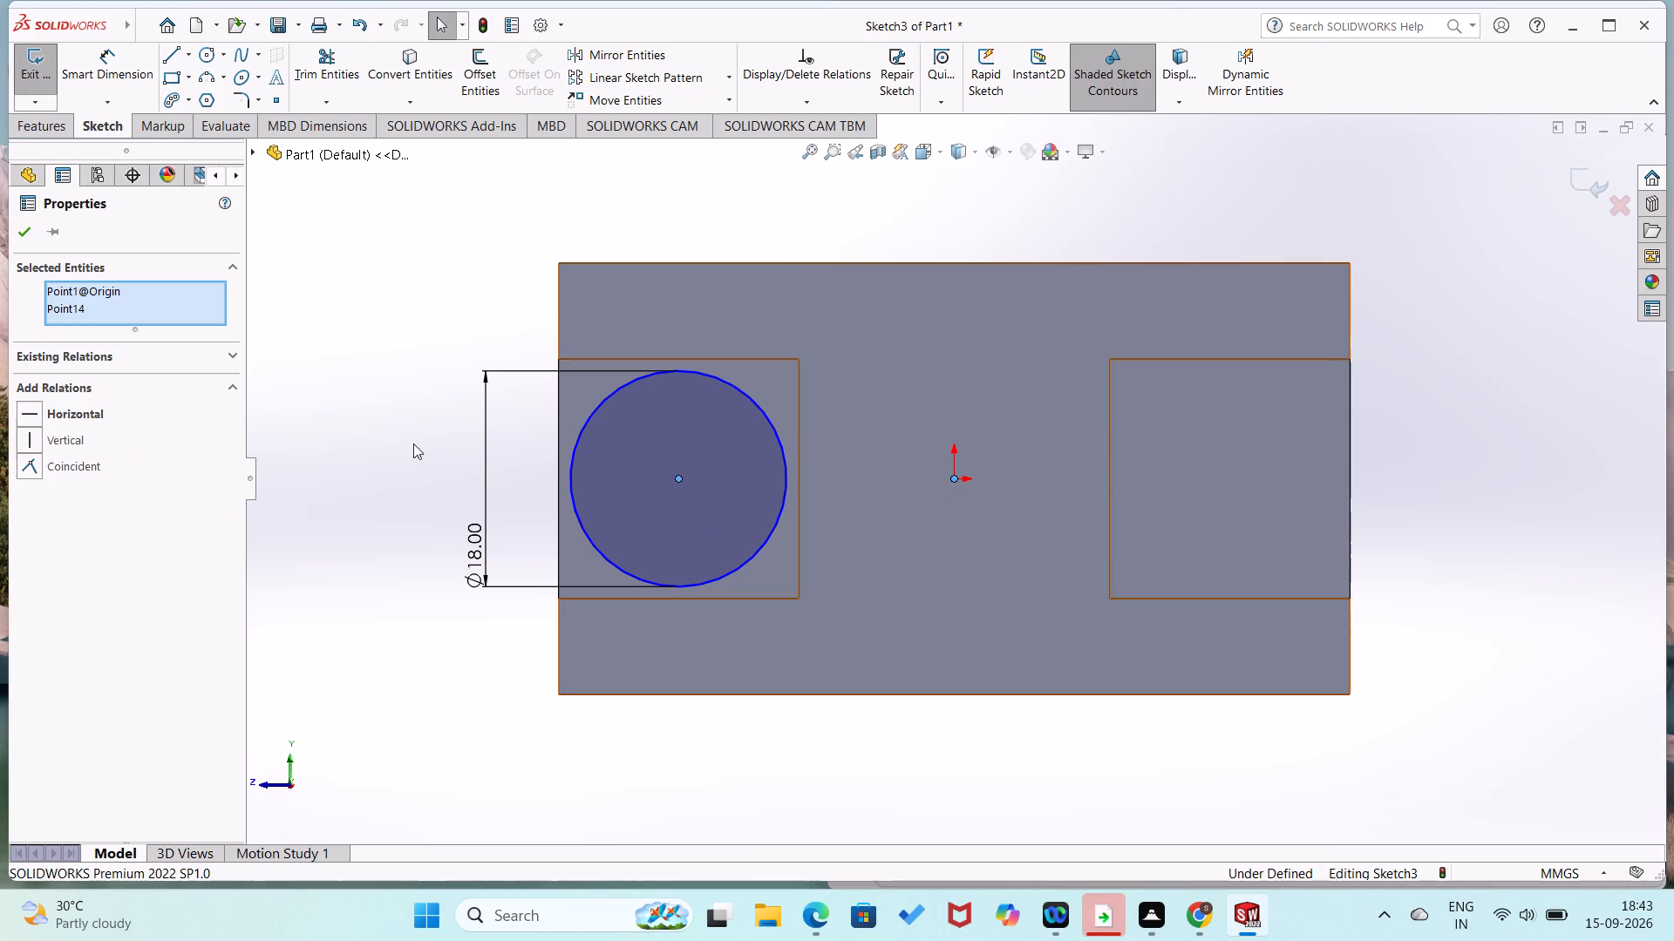
left_click(31, 416)
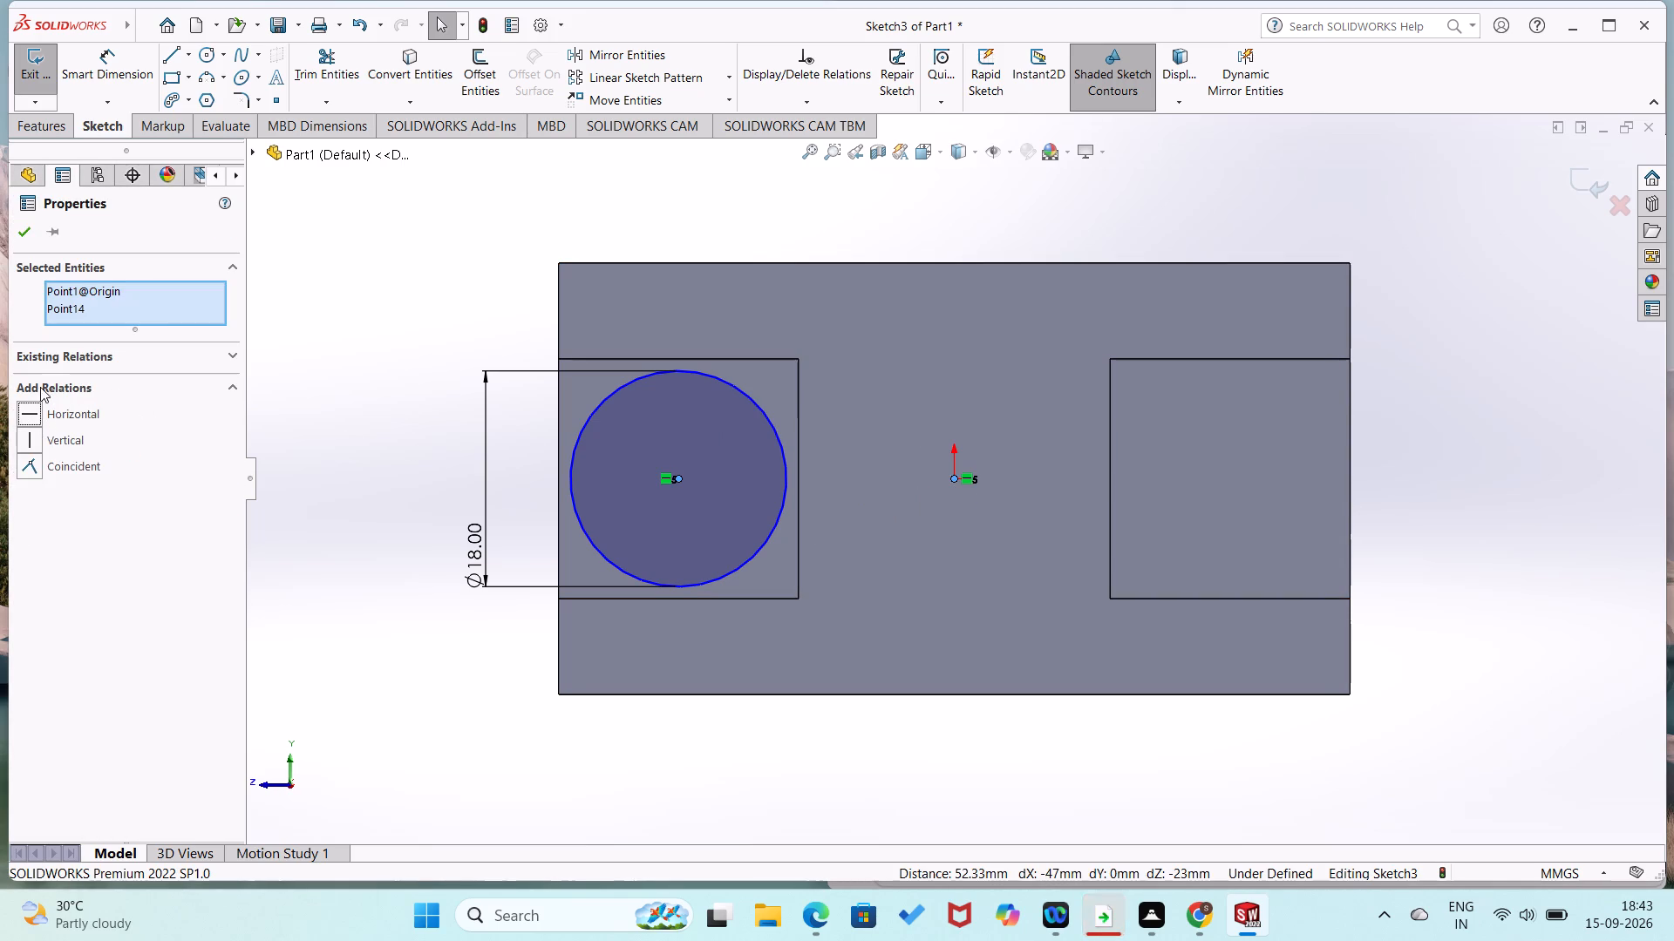
left_click(25, 234)
left_click(429, 360)
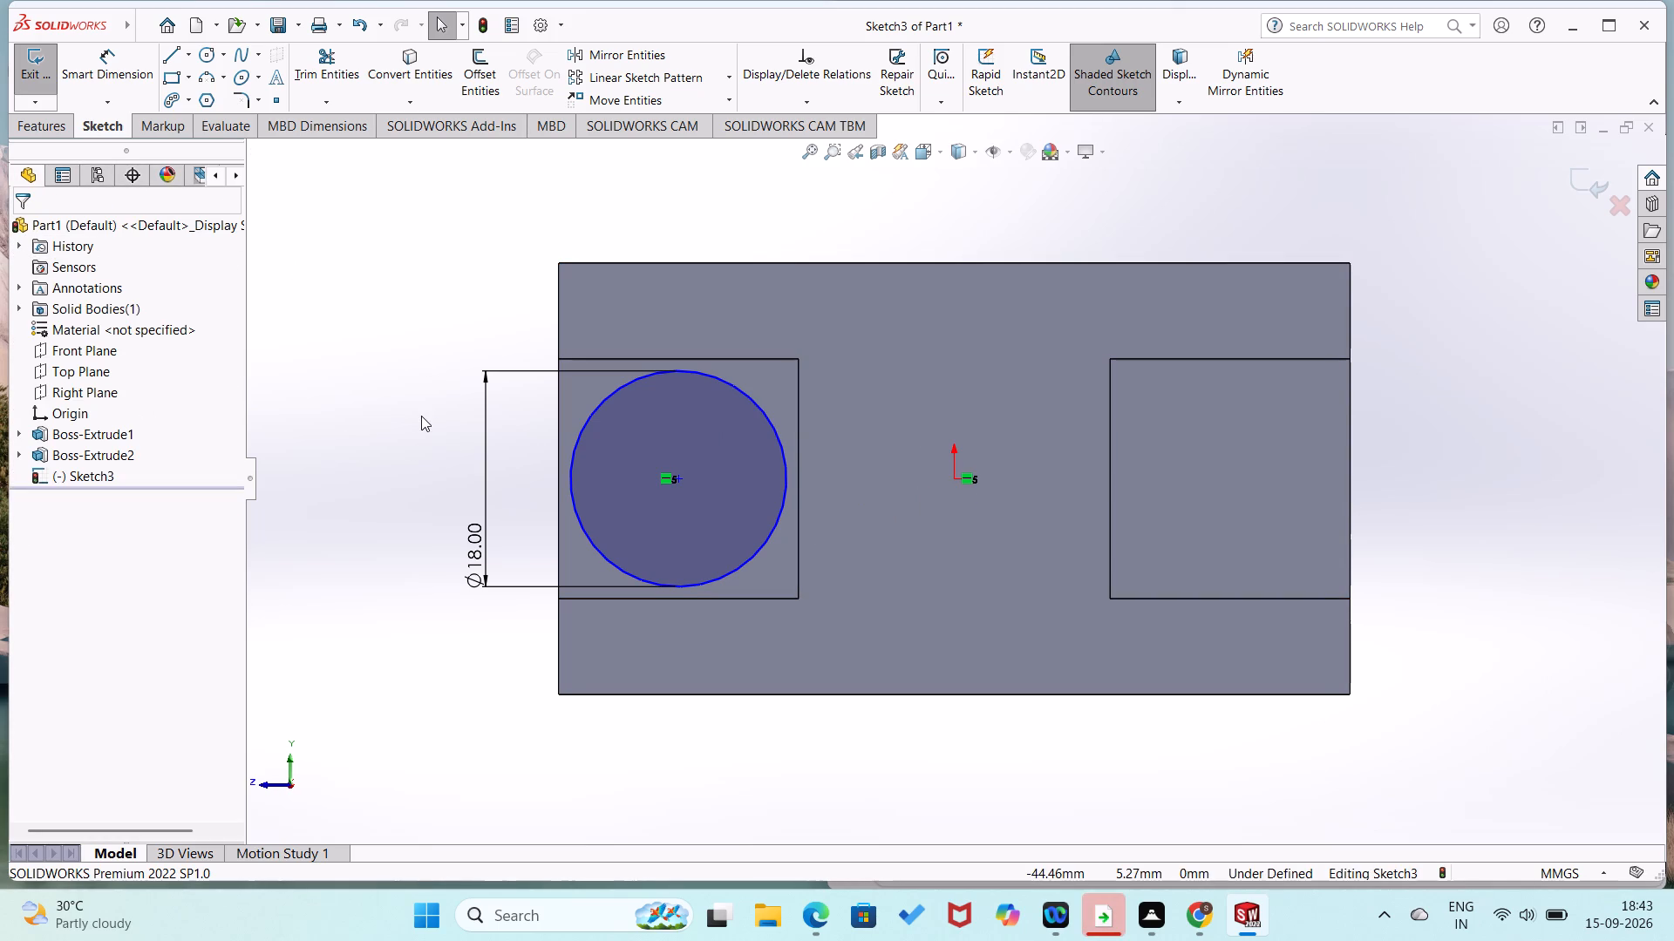
Dimension the circle's centre 10 mm from the boss's outer vertical edge.
right_click_drag(372, 362, 382, 238)
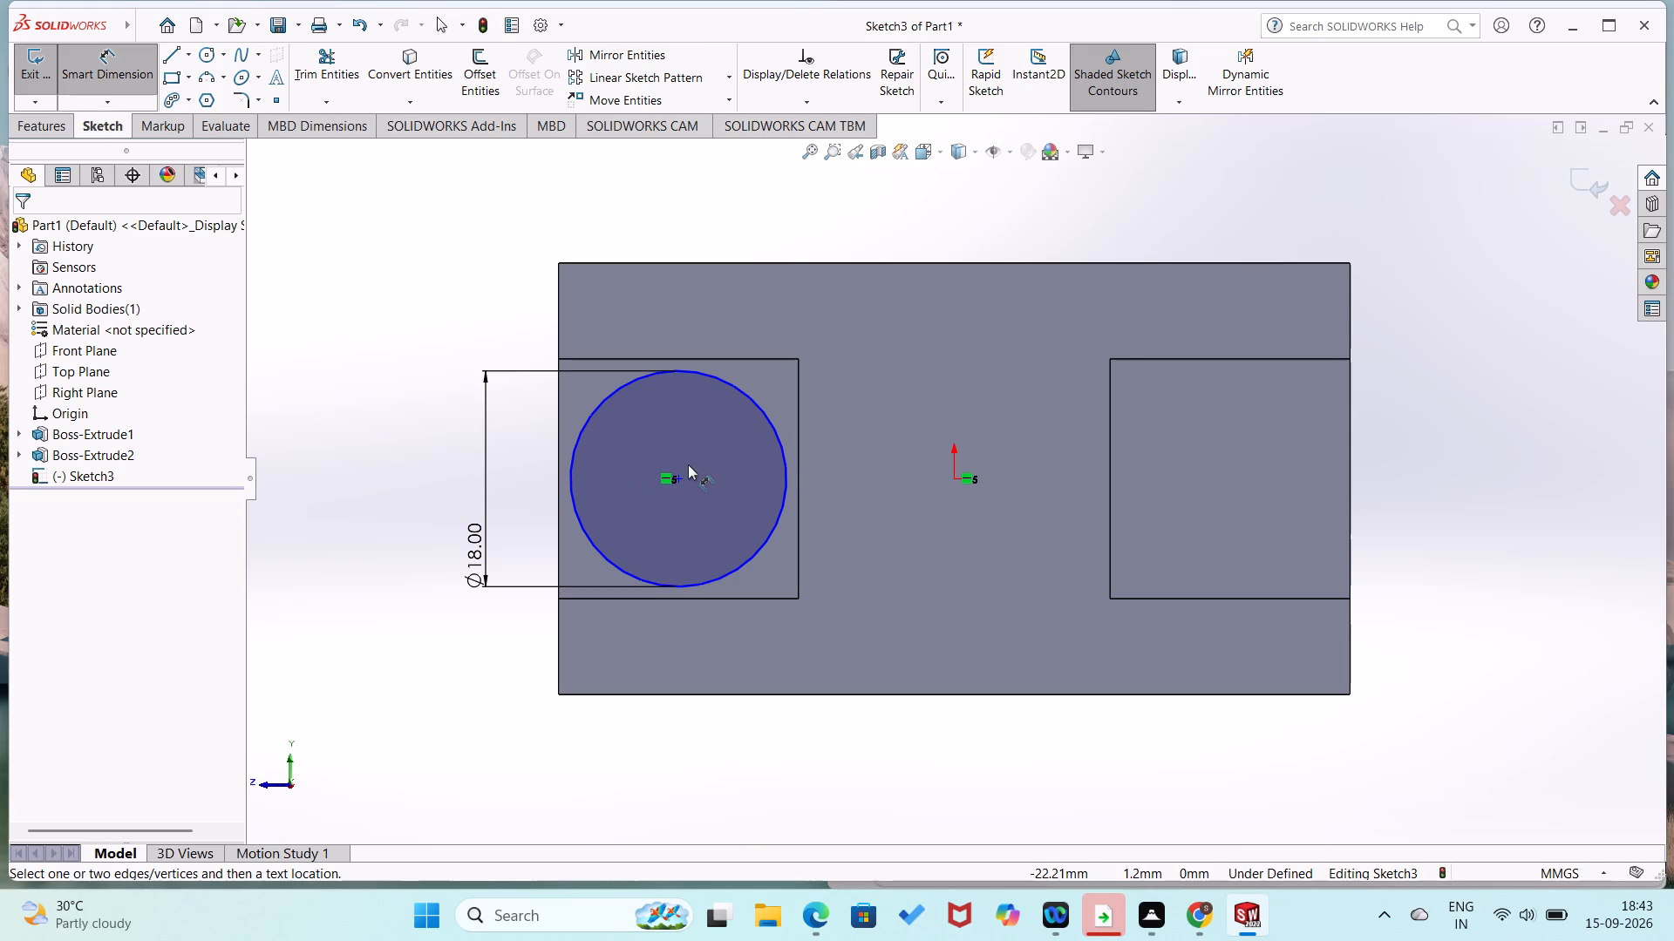
left_click(681, 476)
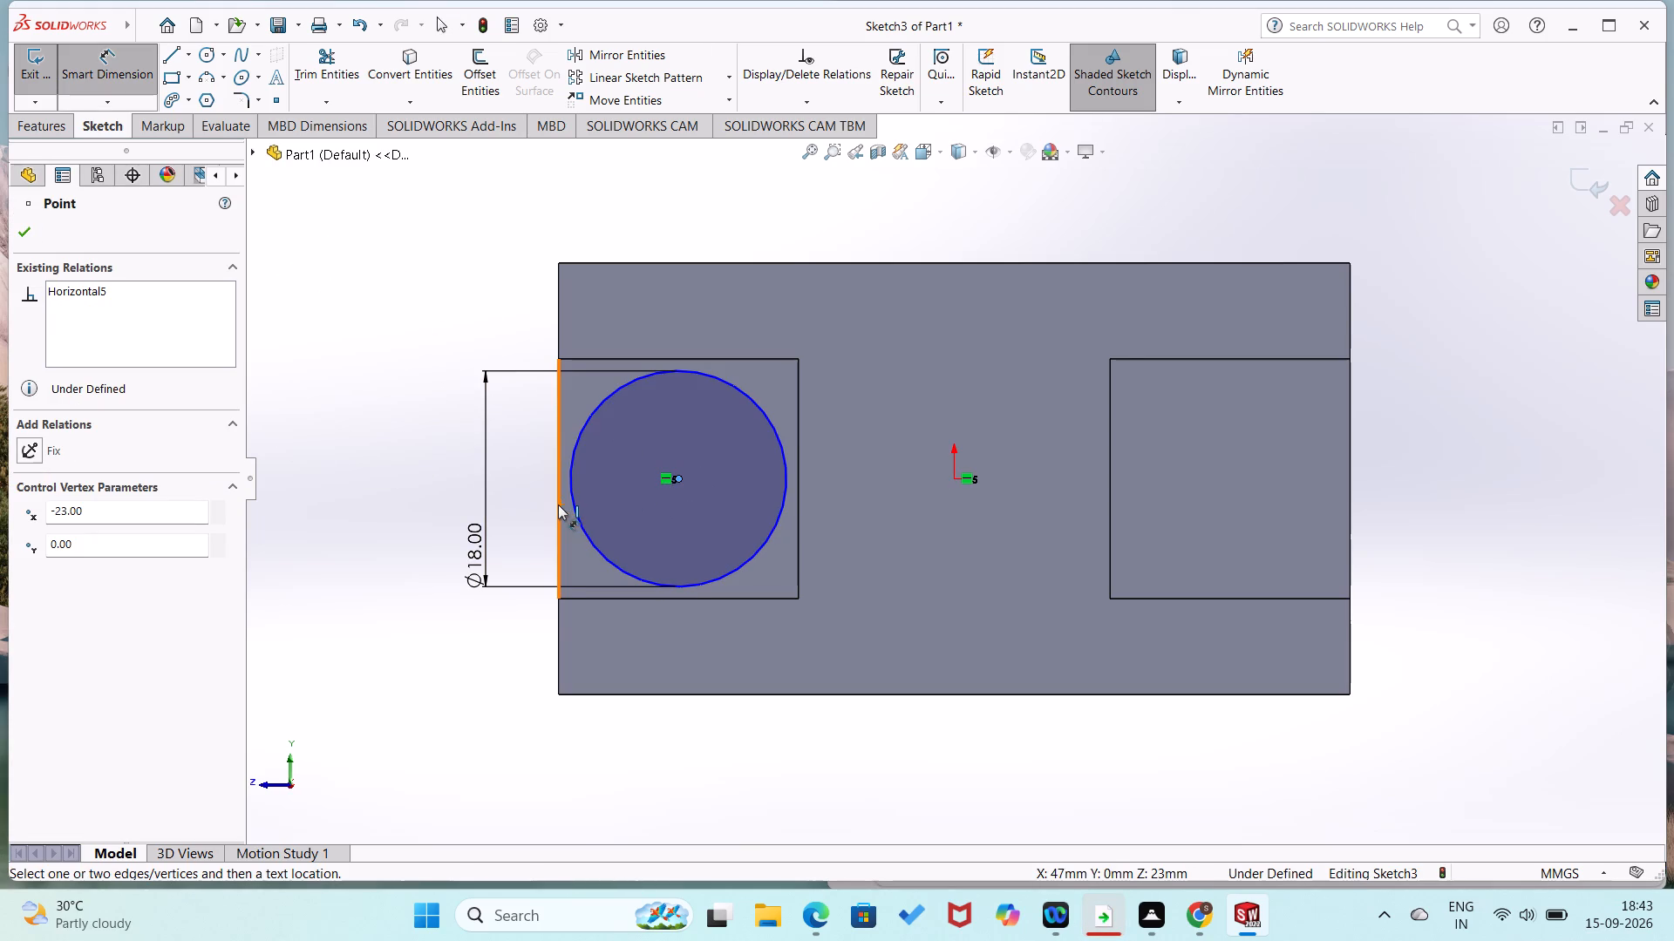
left_click(558, 504)
left_click(655, 728)
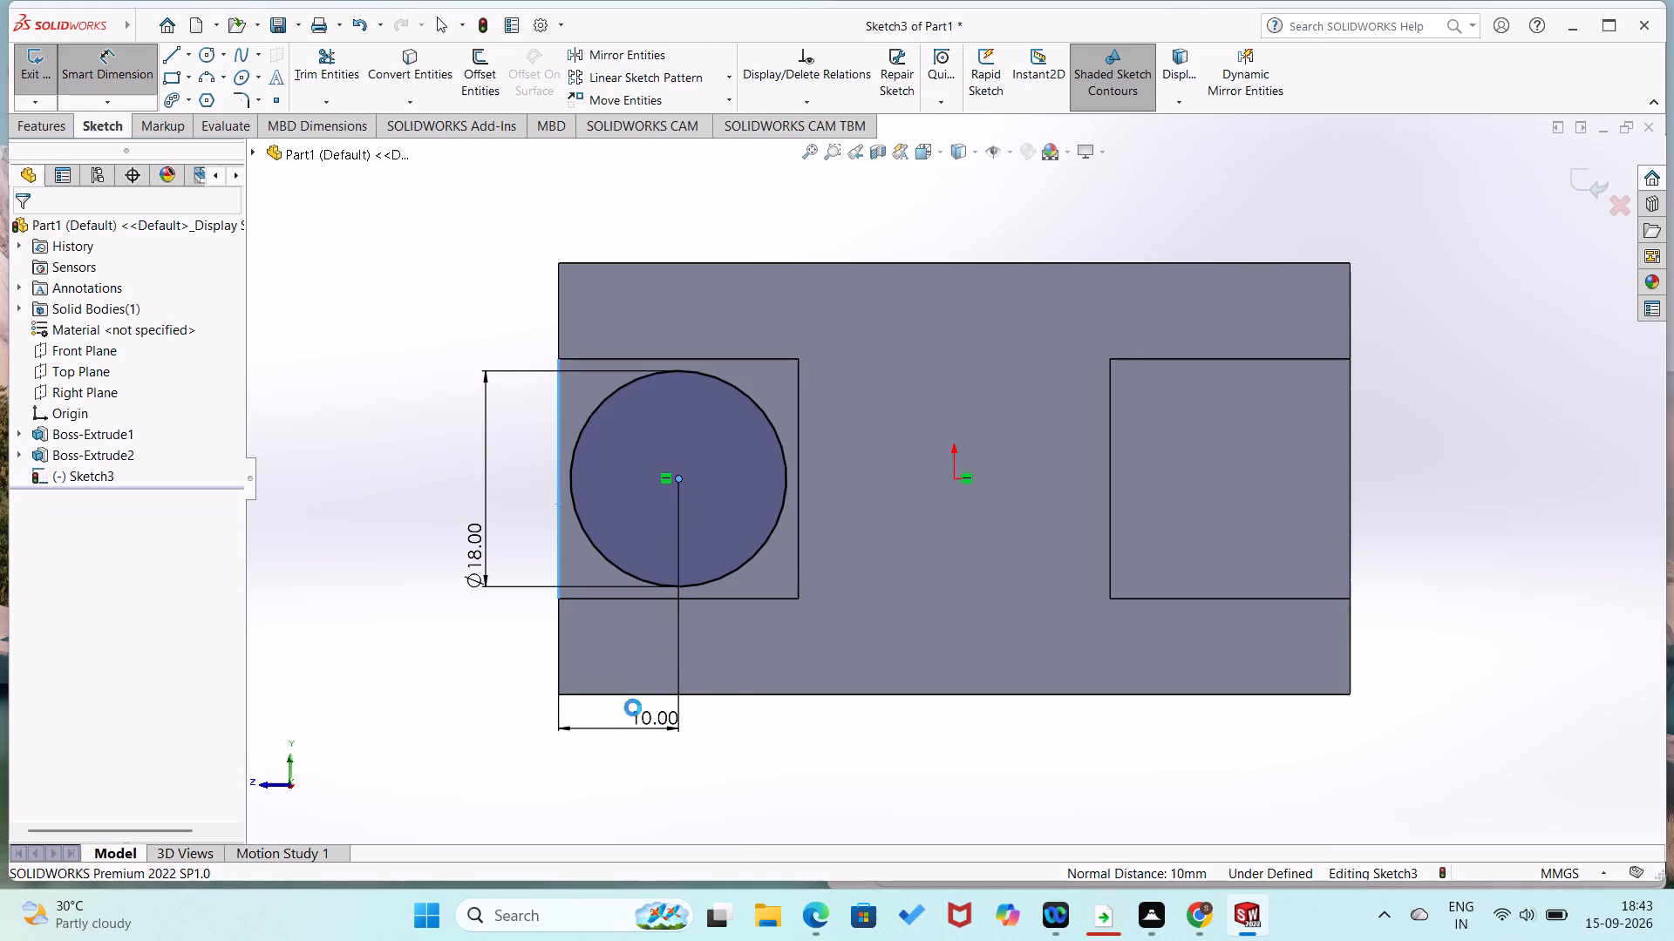
left_click(586, 710)
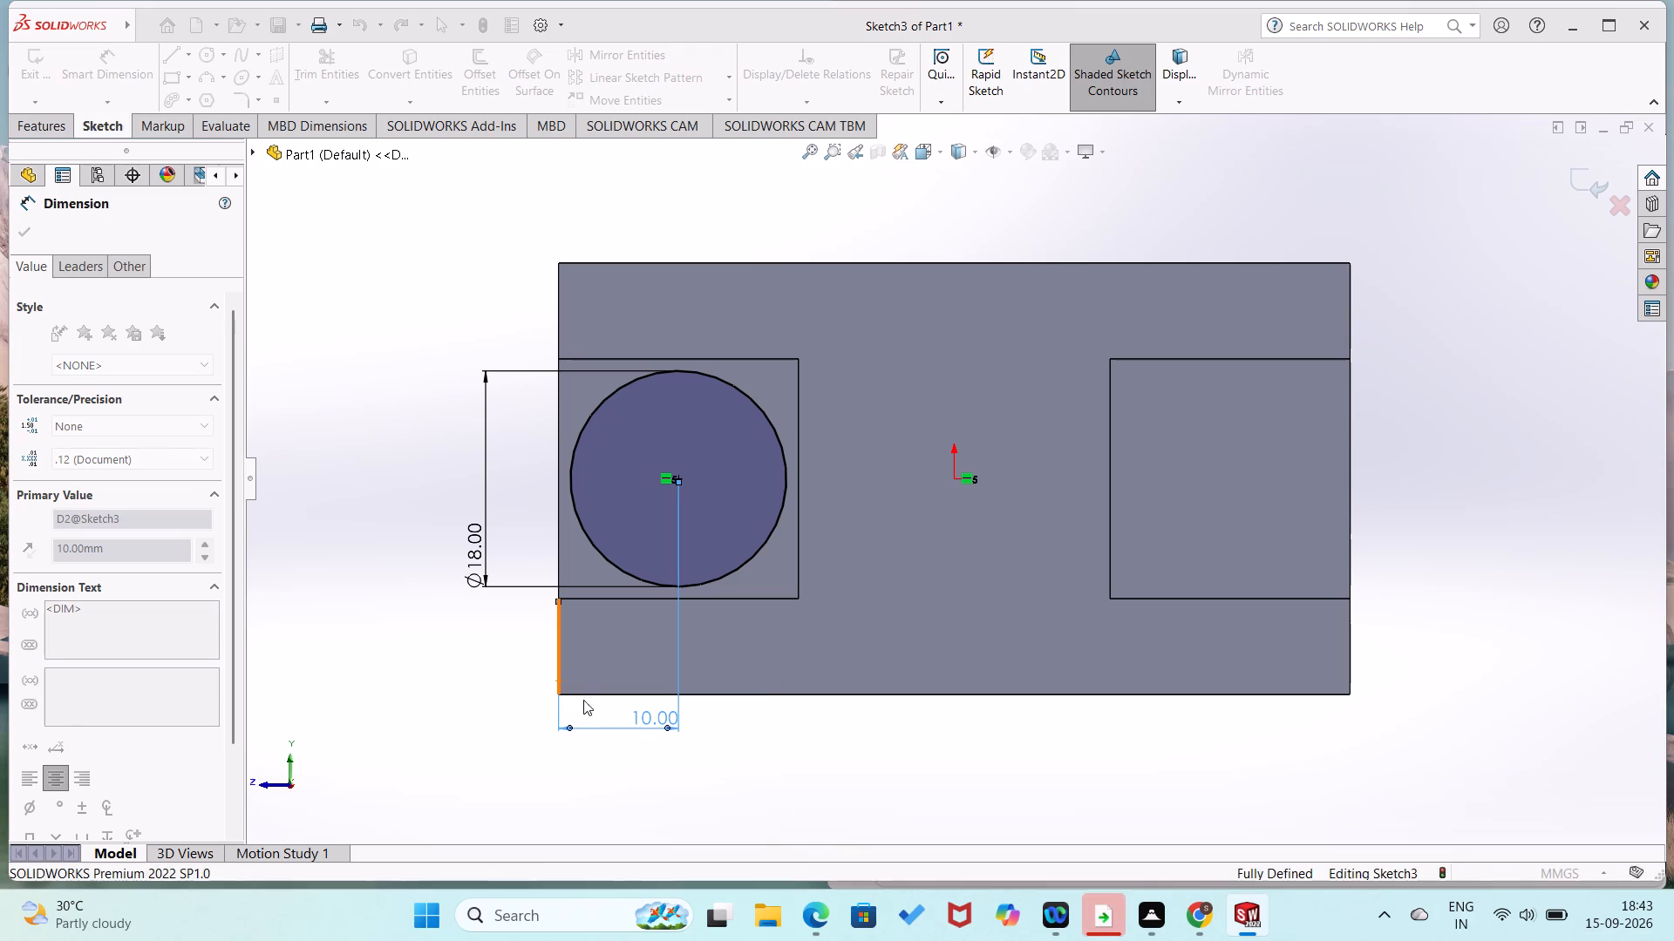
left_click(16, 240)
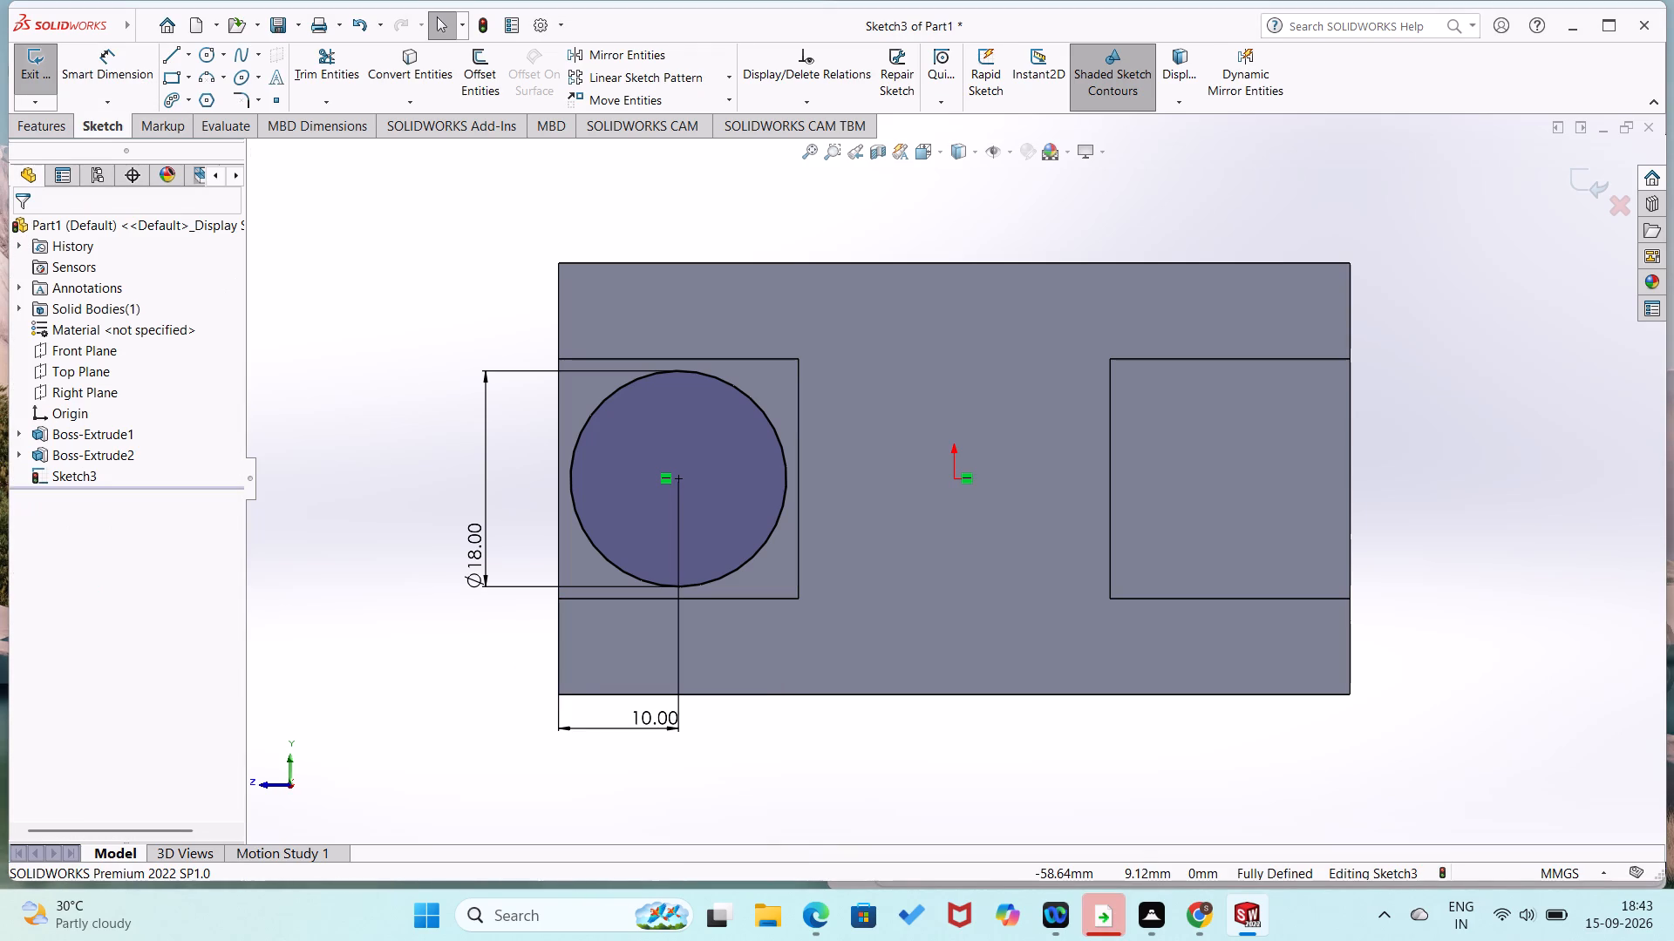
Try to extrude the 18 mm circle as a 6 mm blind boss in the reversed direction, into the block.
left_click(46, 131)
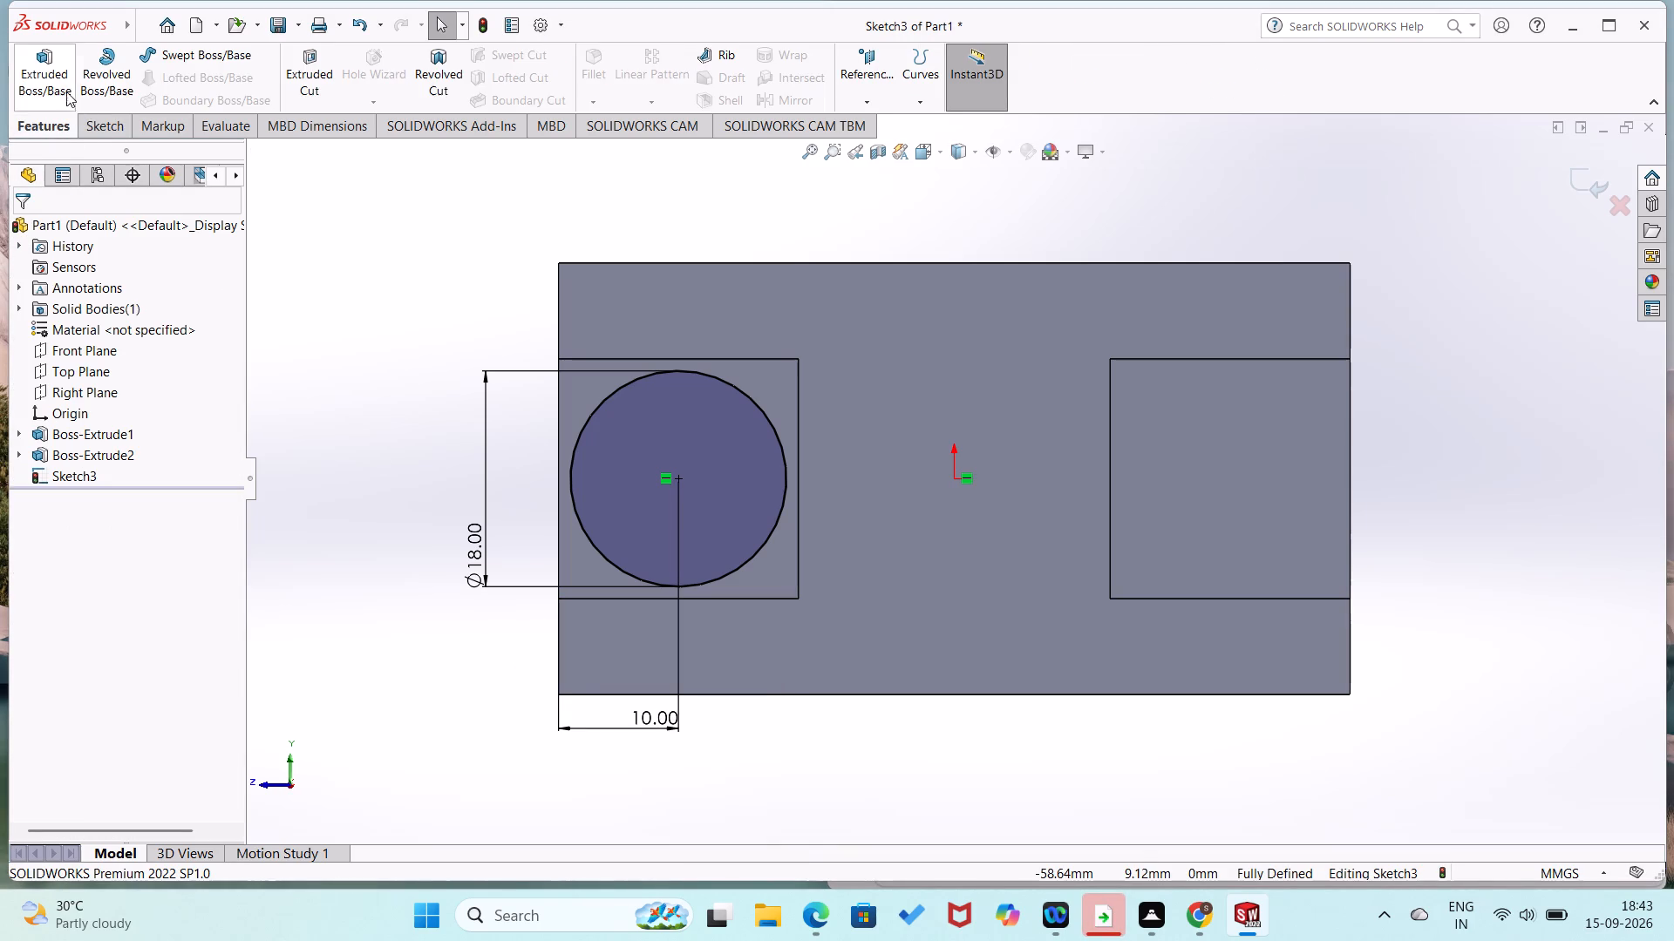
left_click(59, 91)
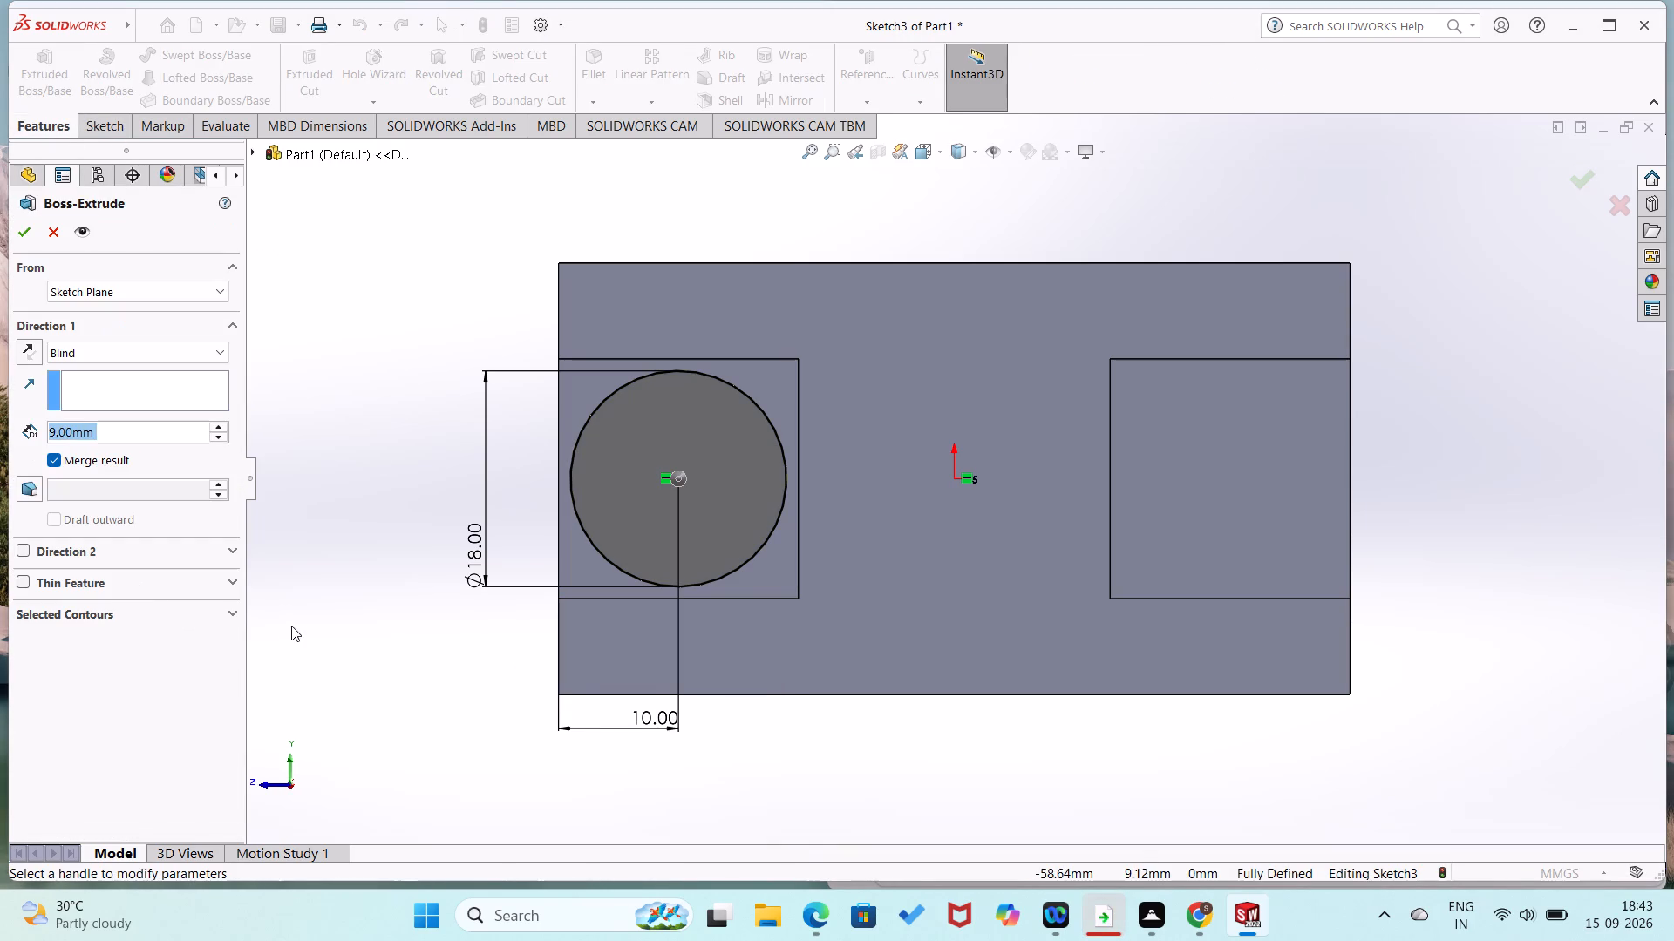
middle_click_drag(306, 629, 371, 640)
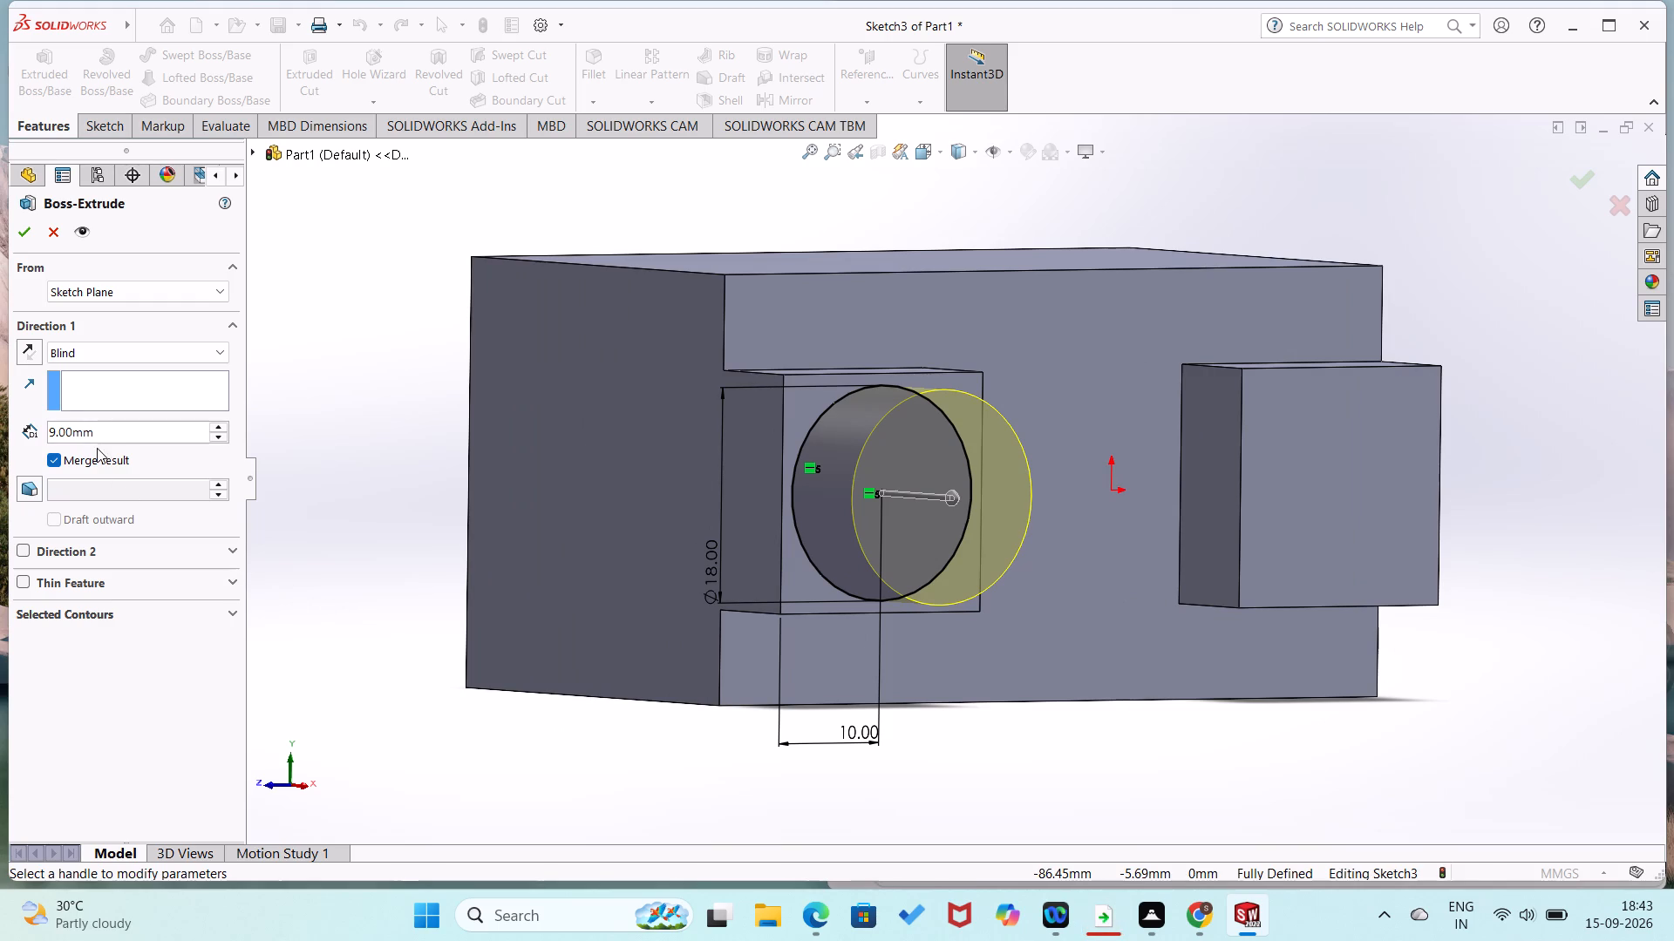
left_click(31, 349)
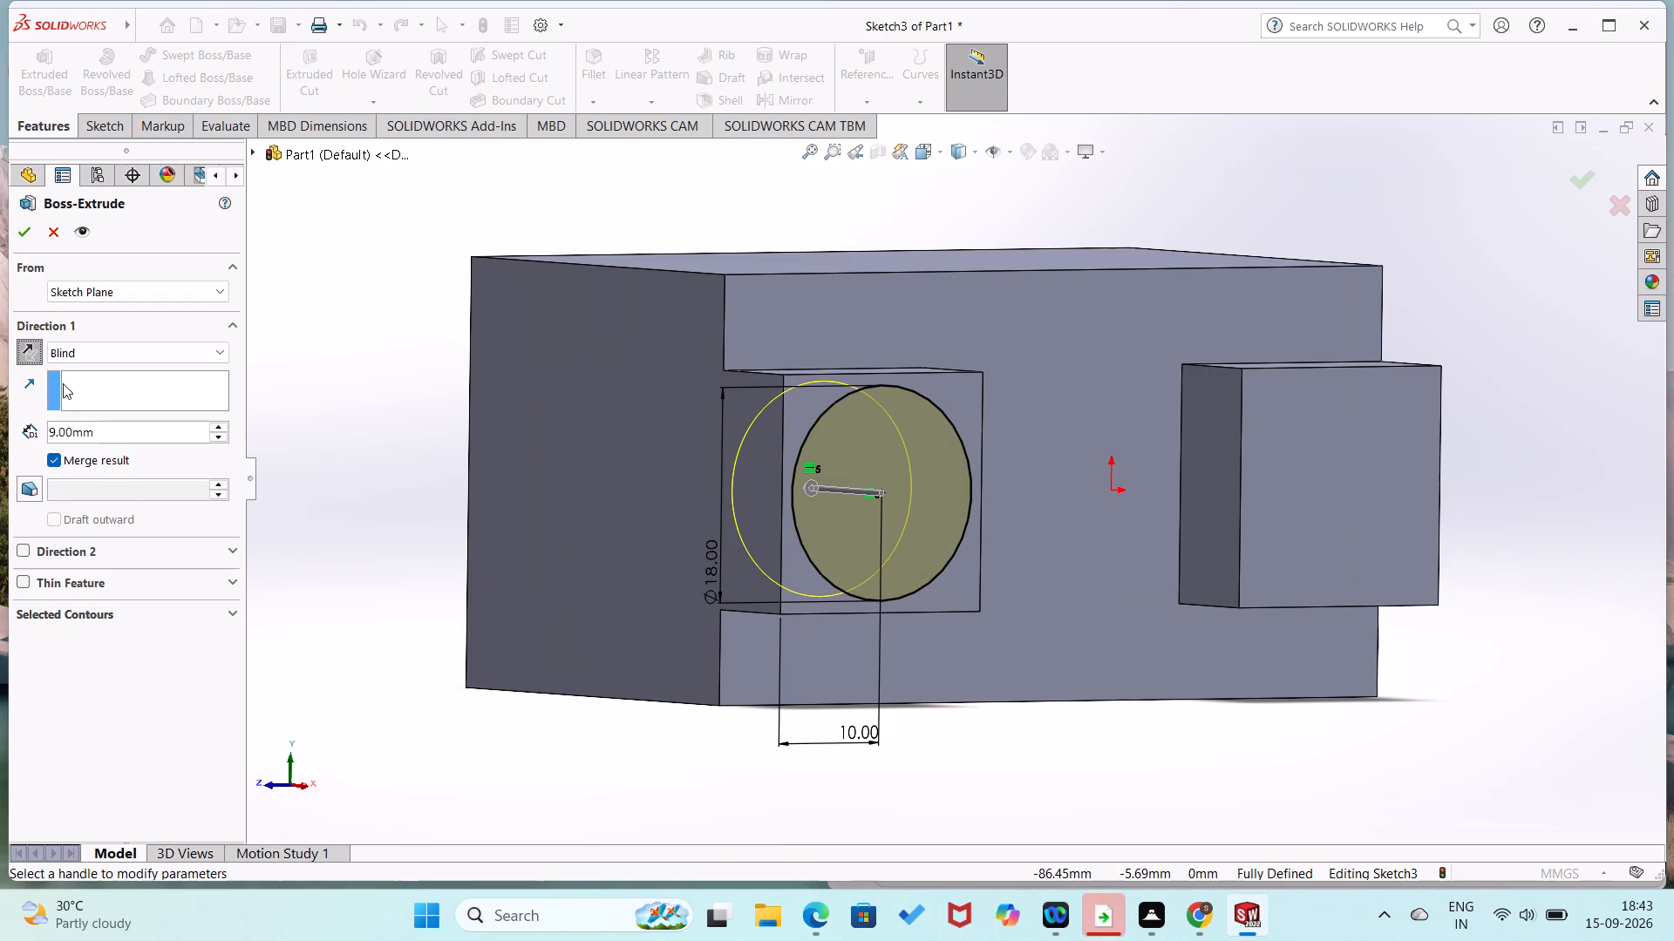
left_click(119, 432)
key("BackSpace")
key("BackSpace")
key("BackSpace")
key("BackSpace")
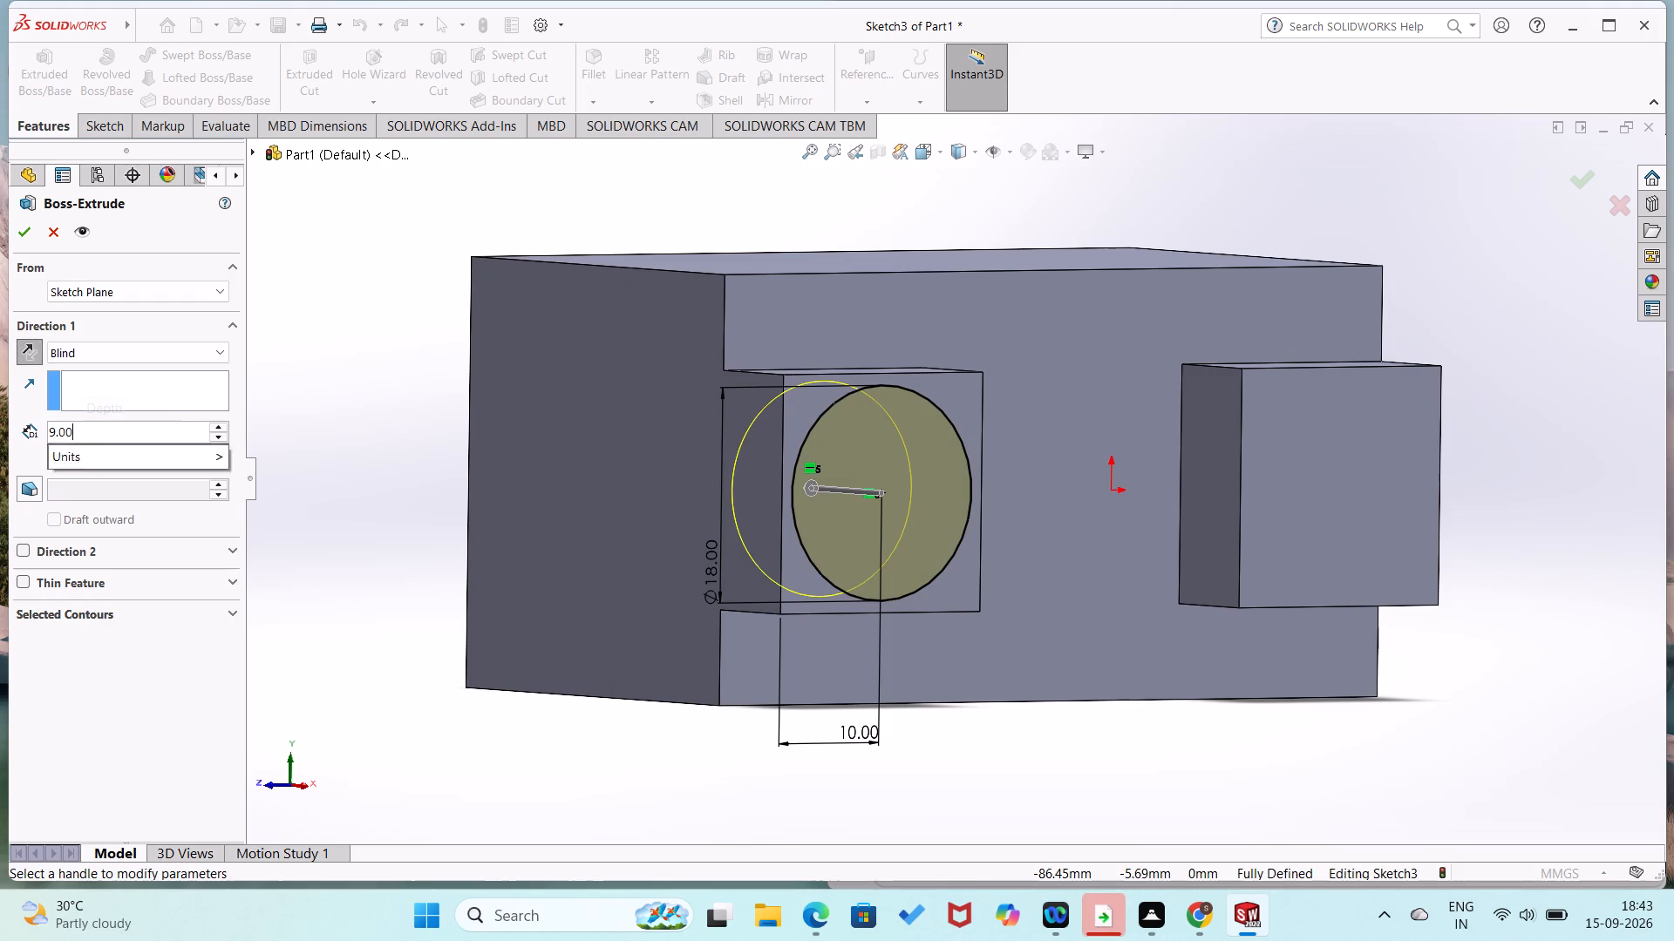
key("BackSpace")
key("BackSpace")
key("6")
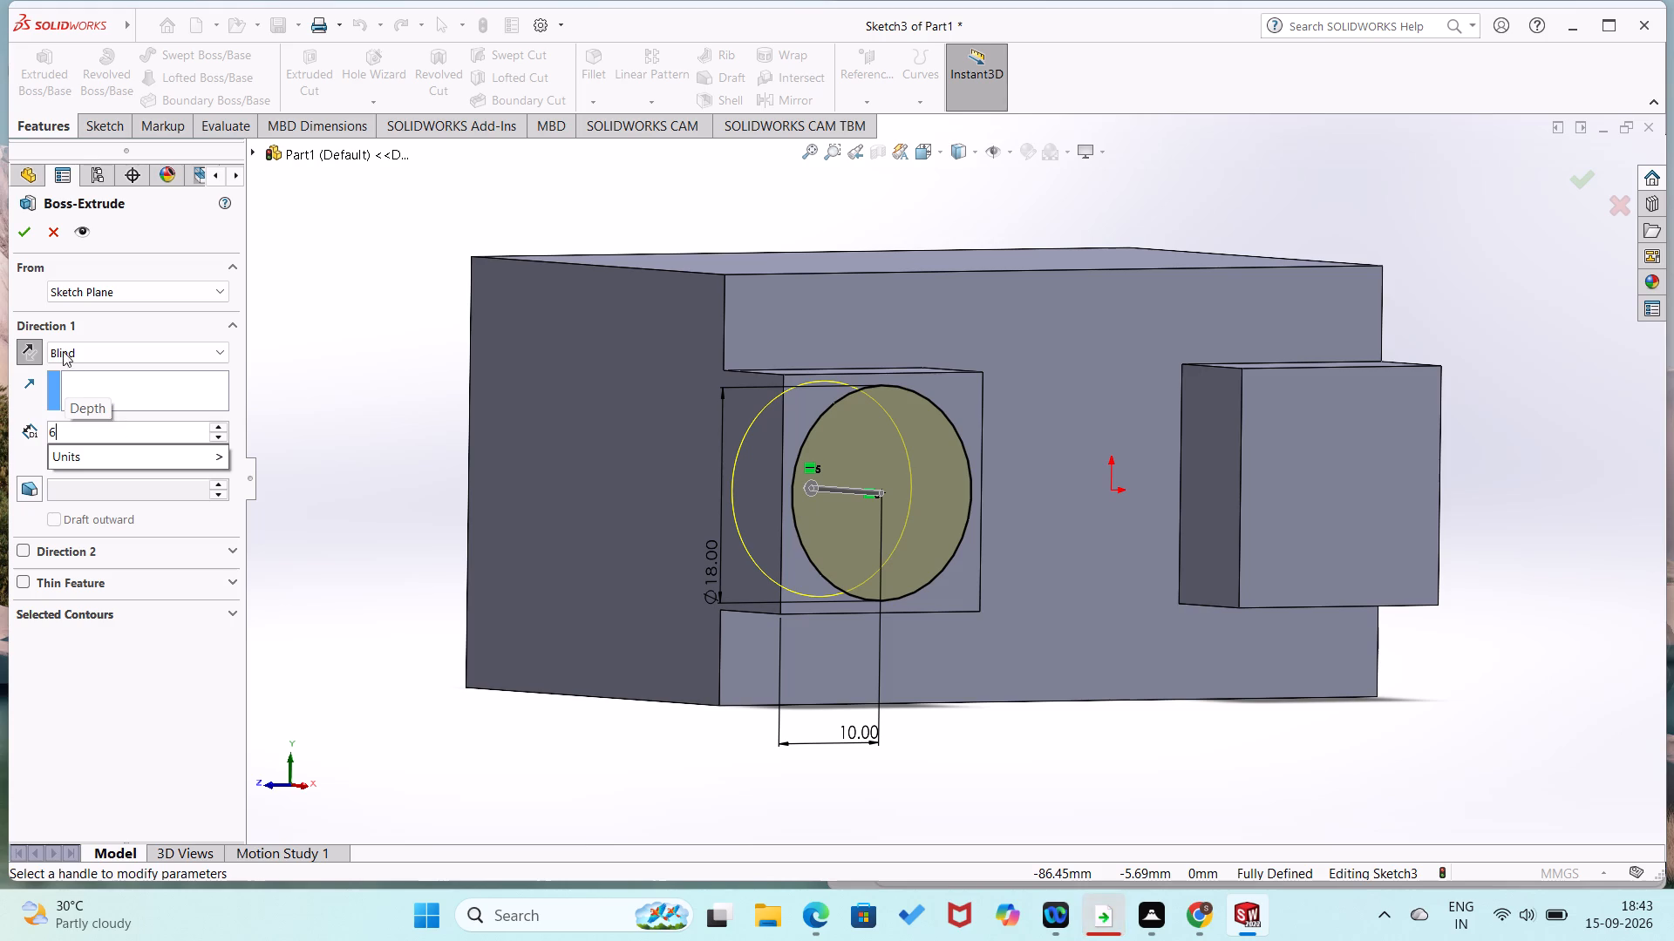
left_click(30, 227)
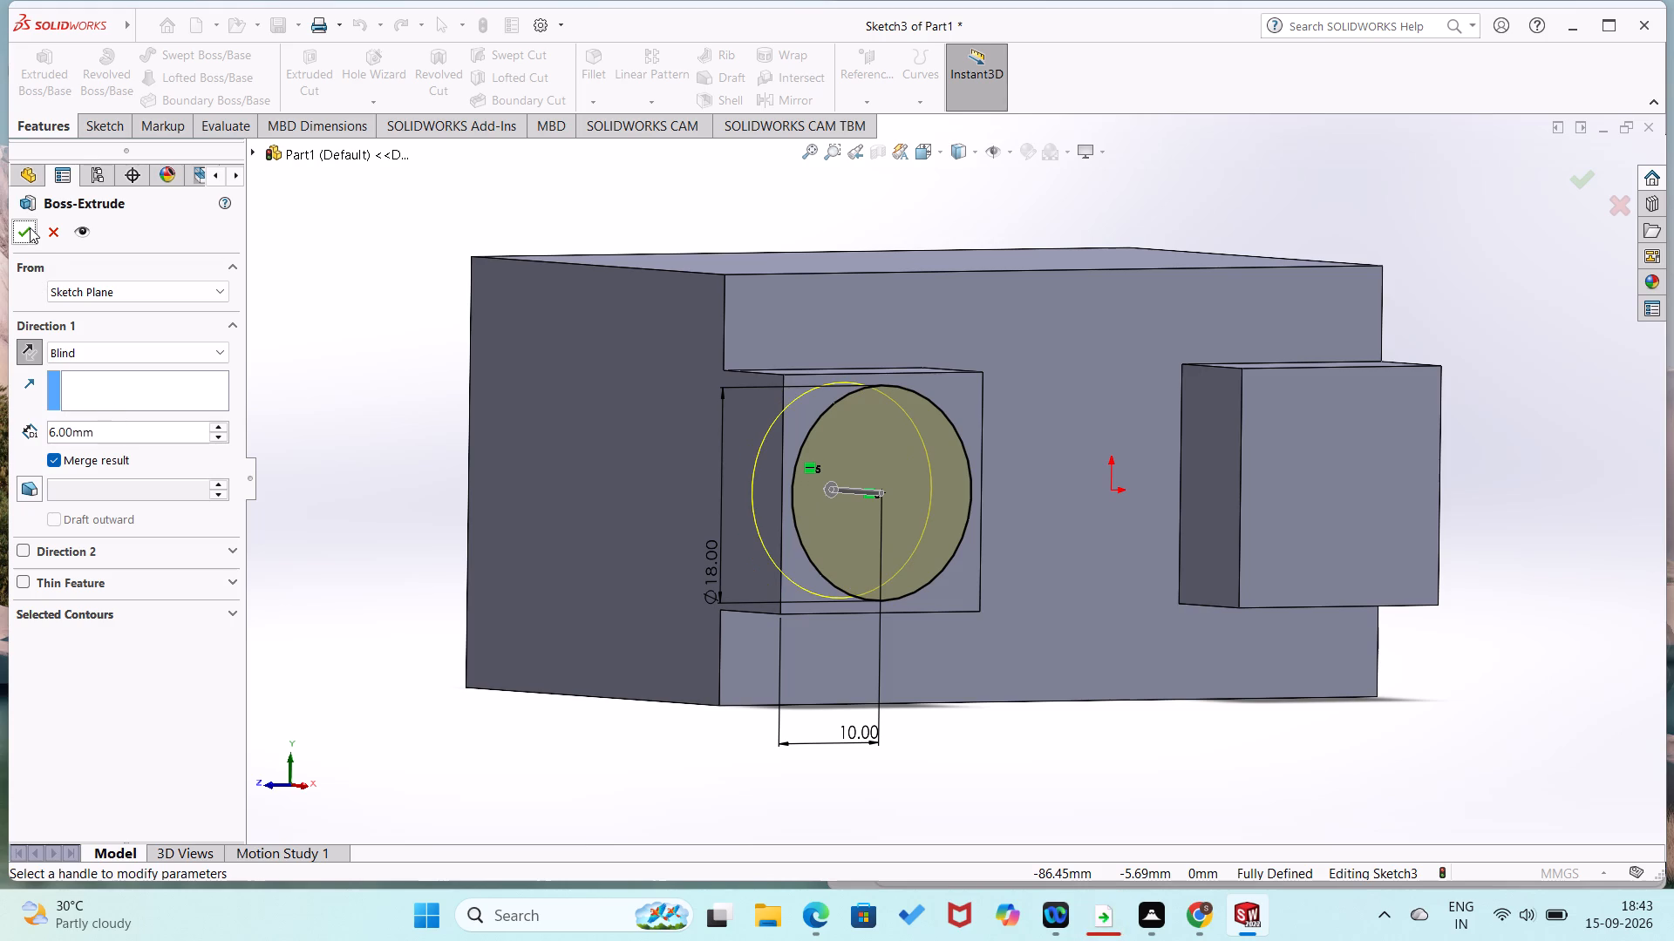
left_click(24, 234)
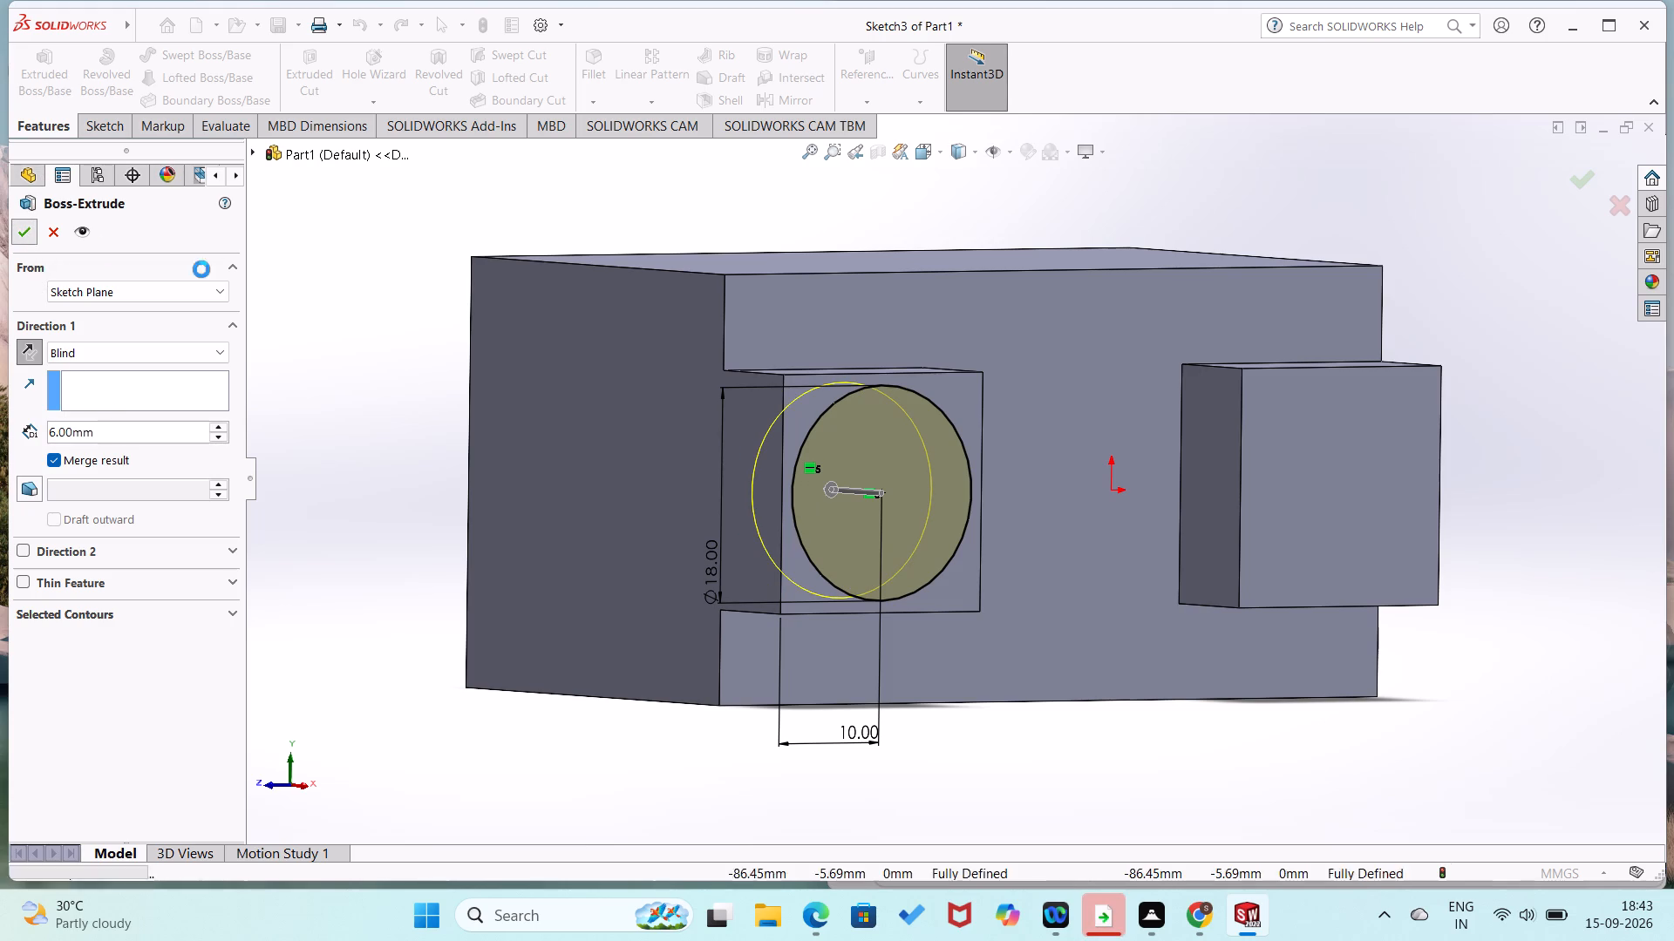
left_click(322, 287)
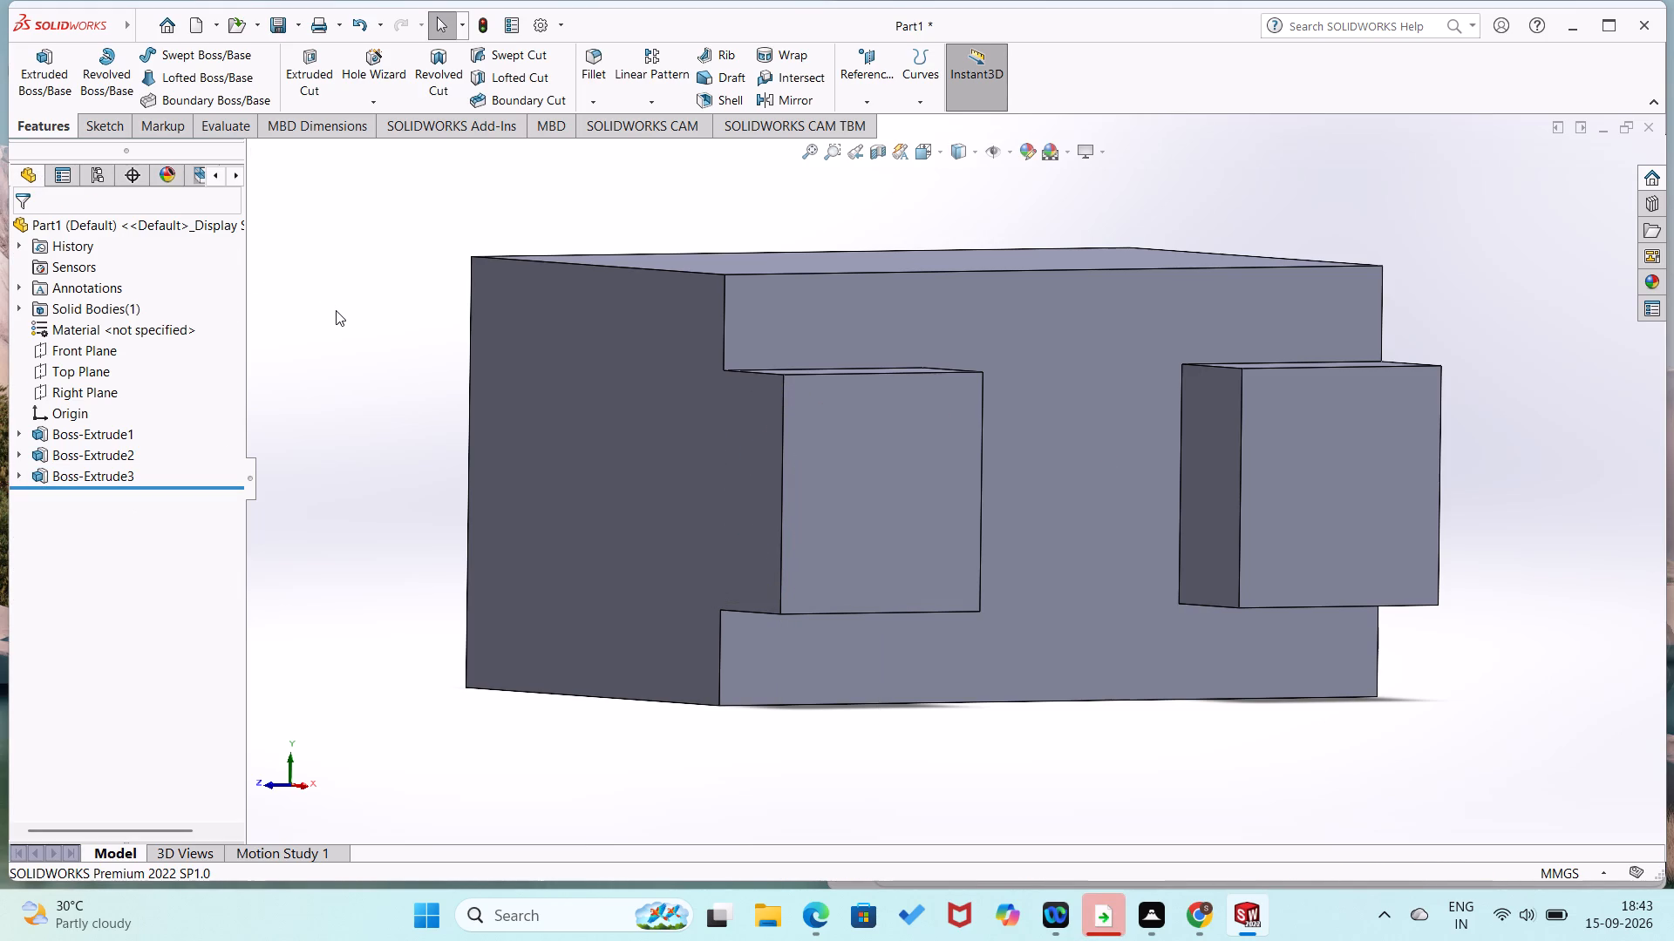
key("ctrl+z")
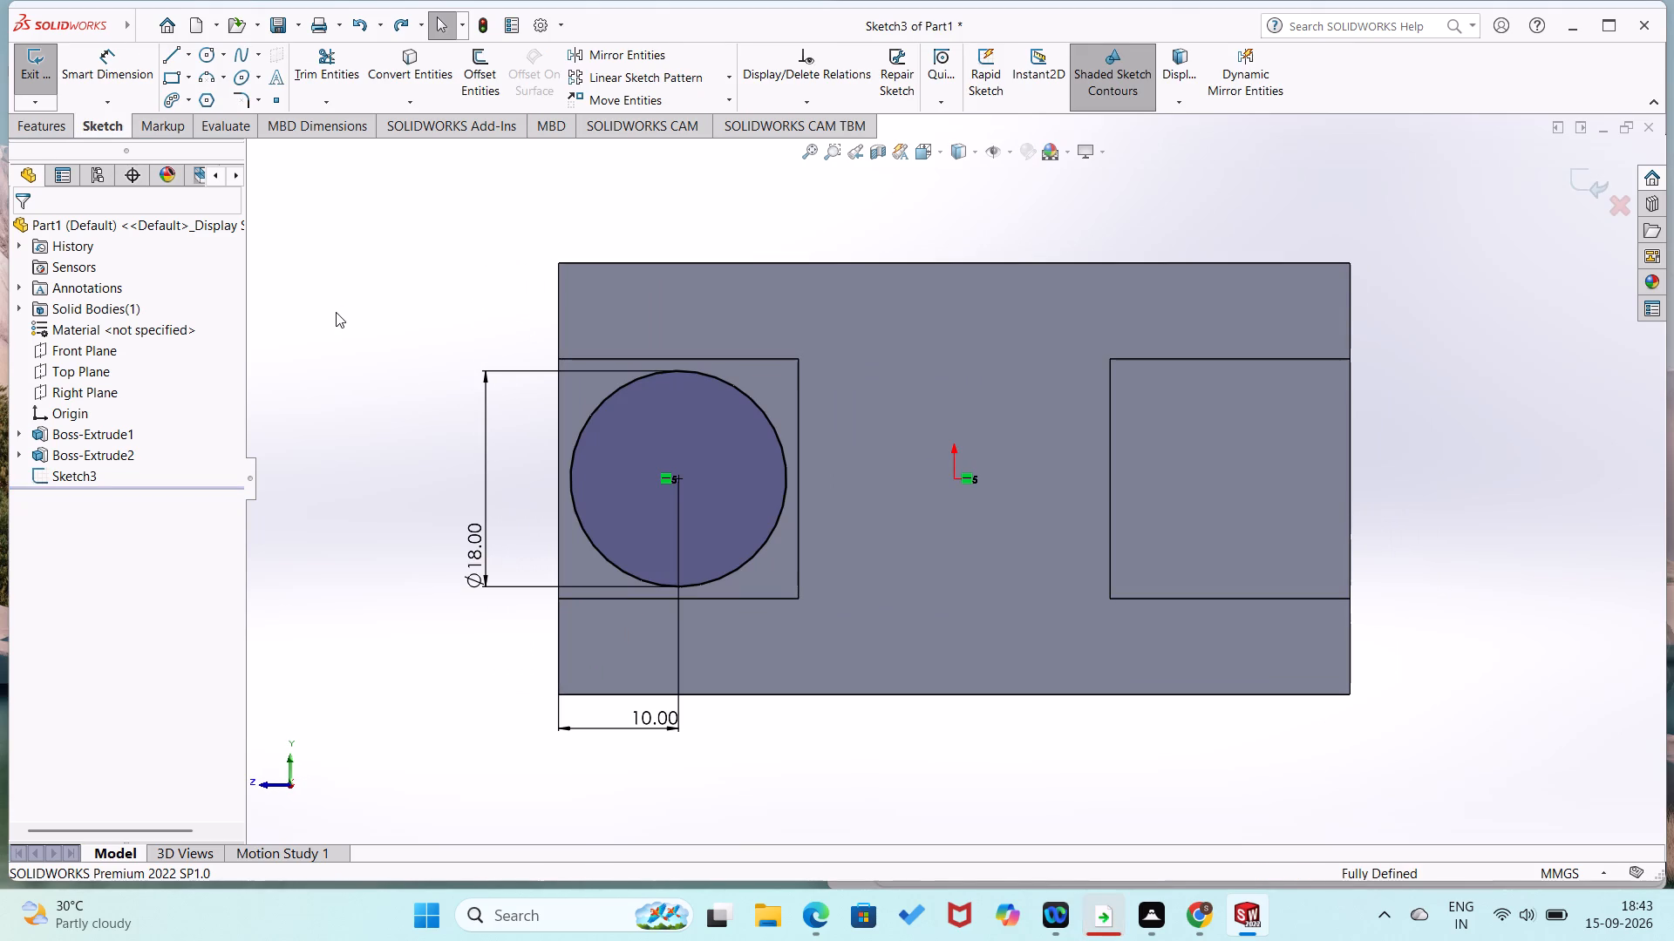
Extrude the 18 mm circle 6 mm blind in the reversed direction as a merged boss.
left_click(28, 123)
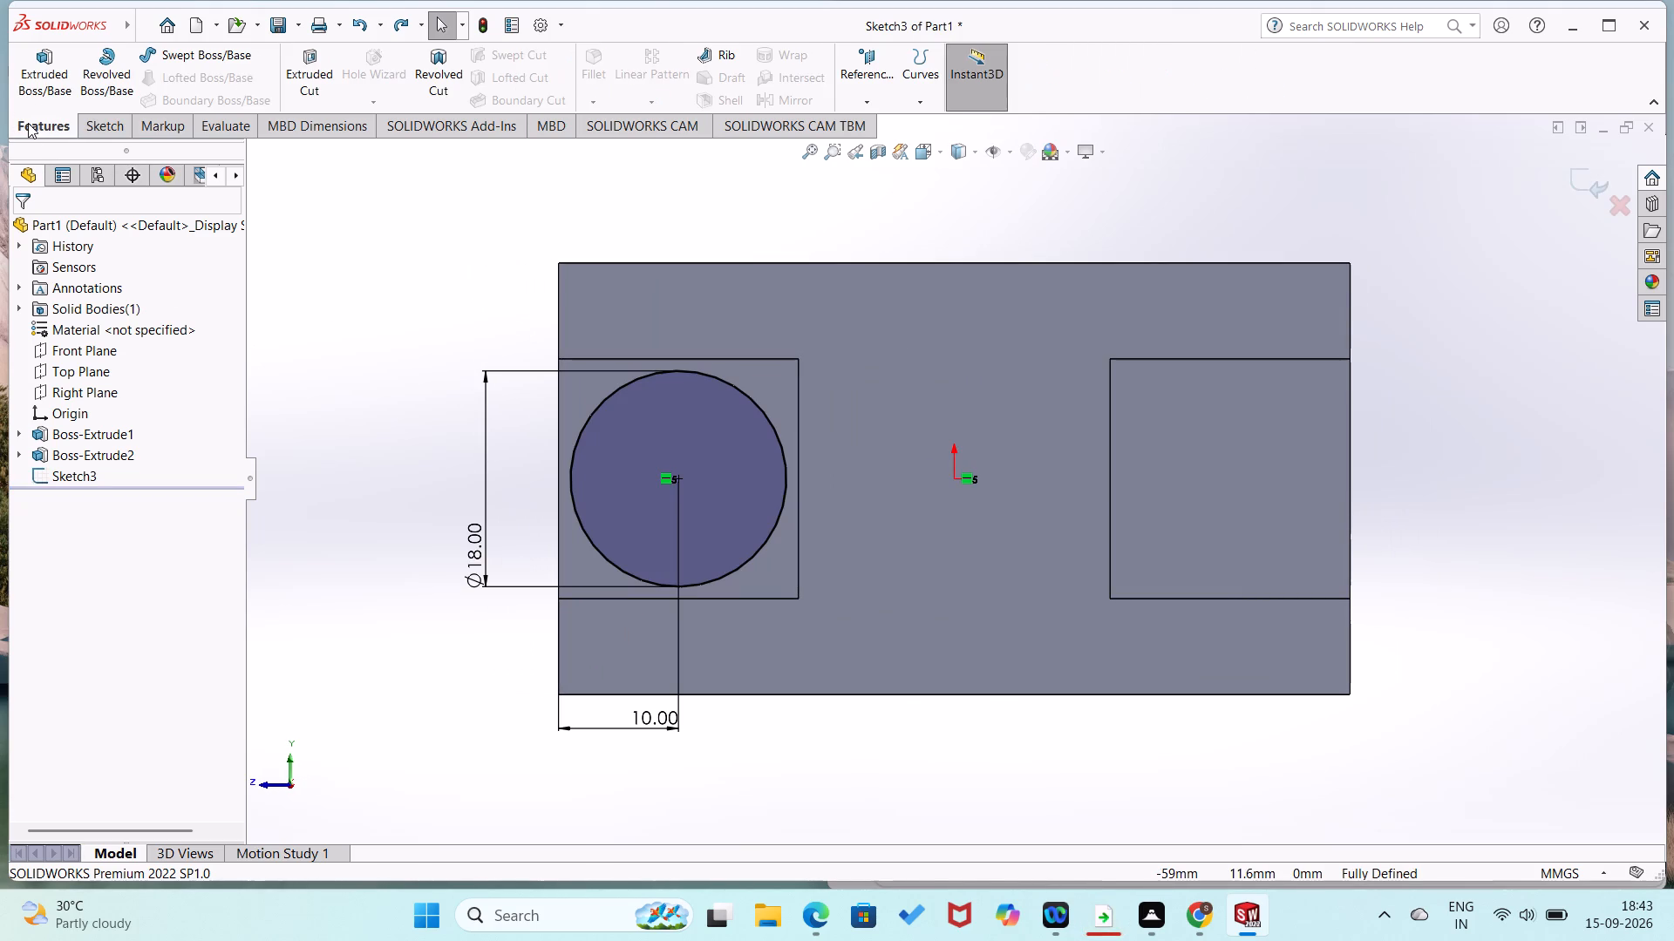
left_click(42, 75)
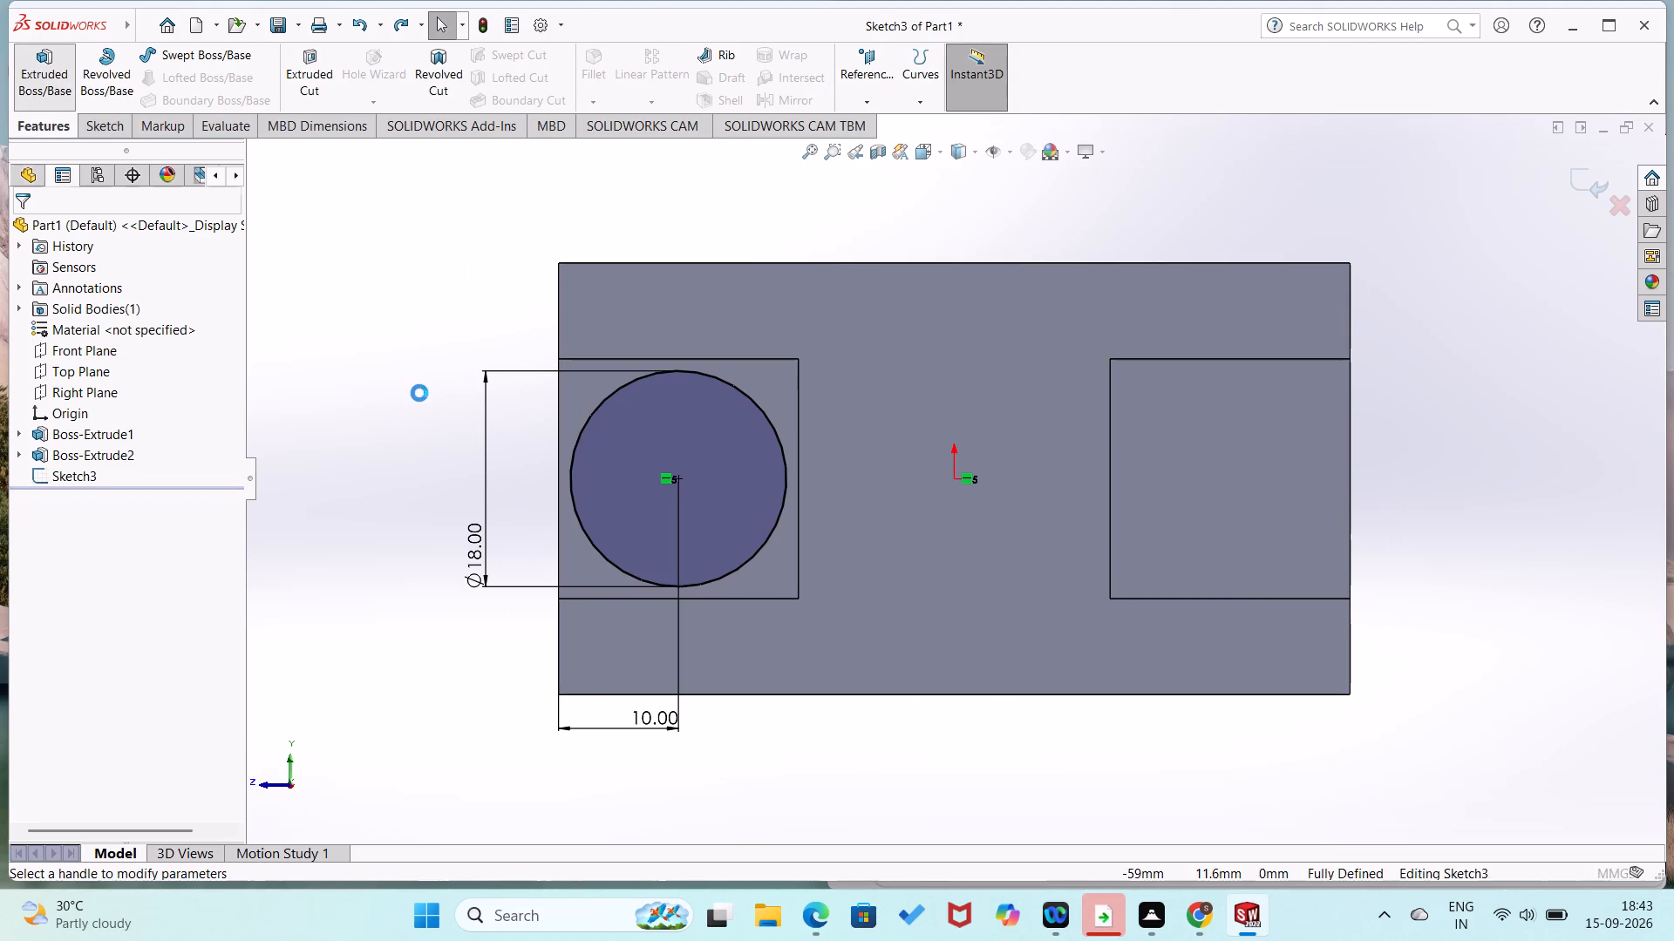
middle_click_drag(419, 395, 502, 386)
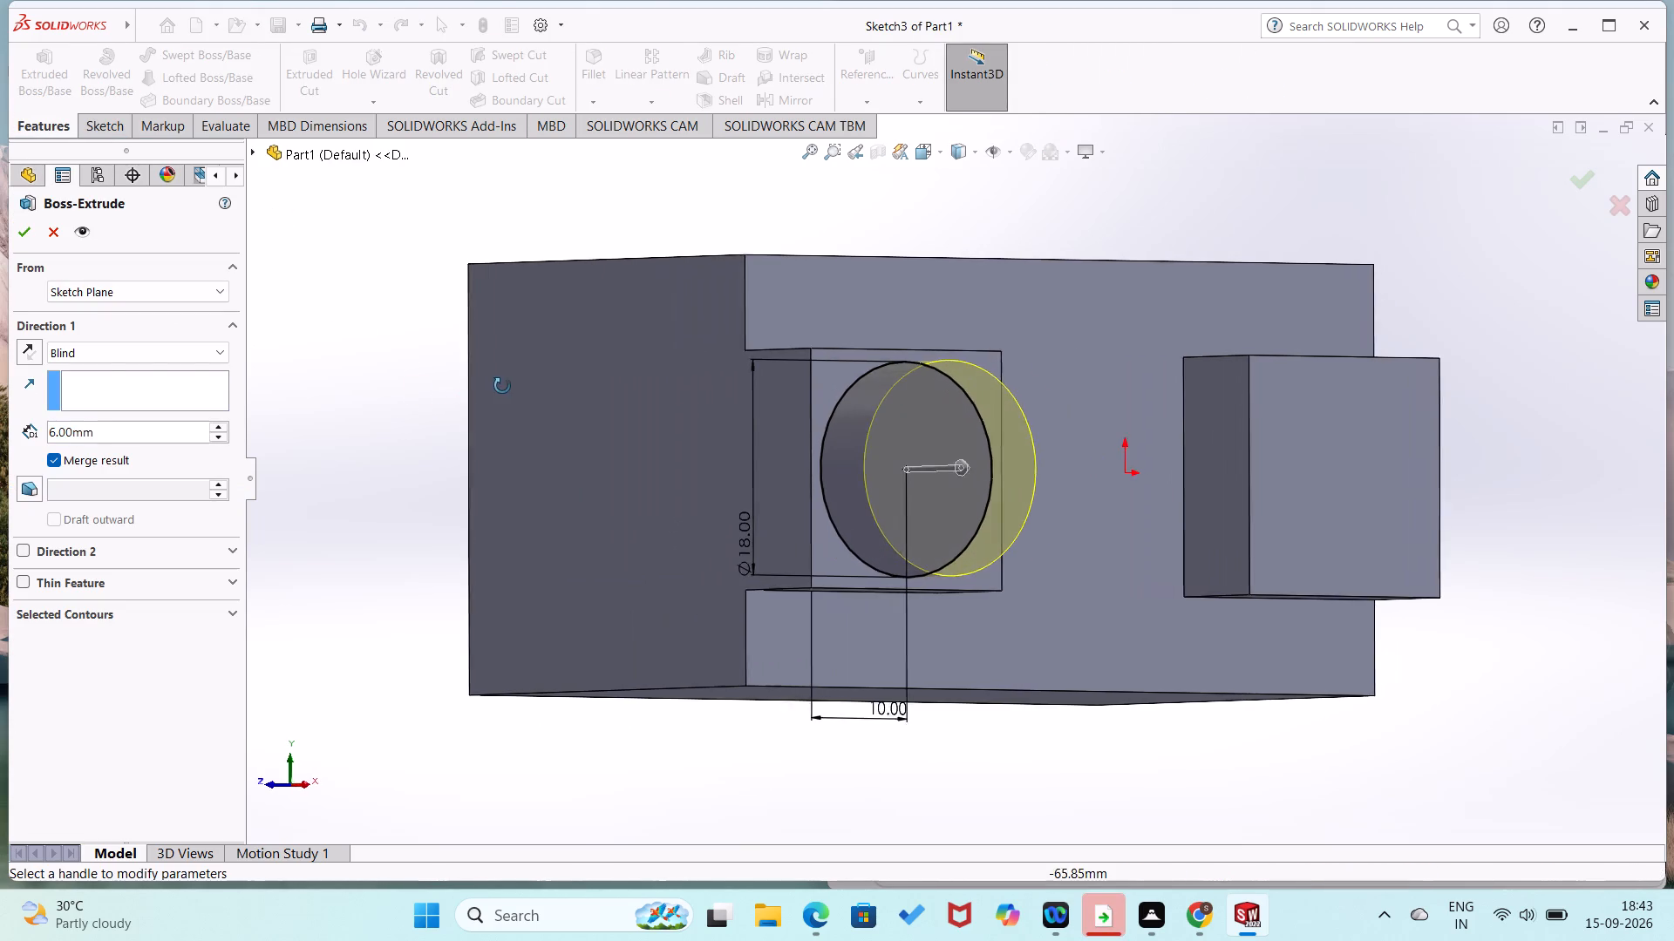
middle_click_drag(502, 386, 505, 386)
left_click(30, 350)
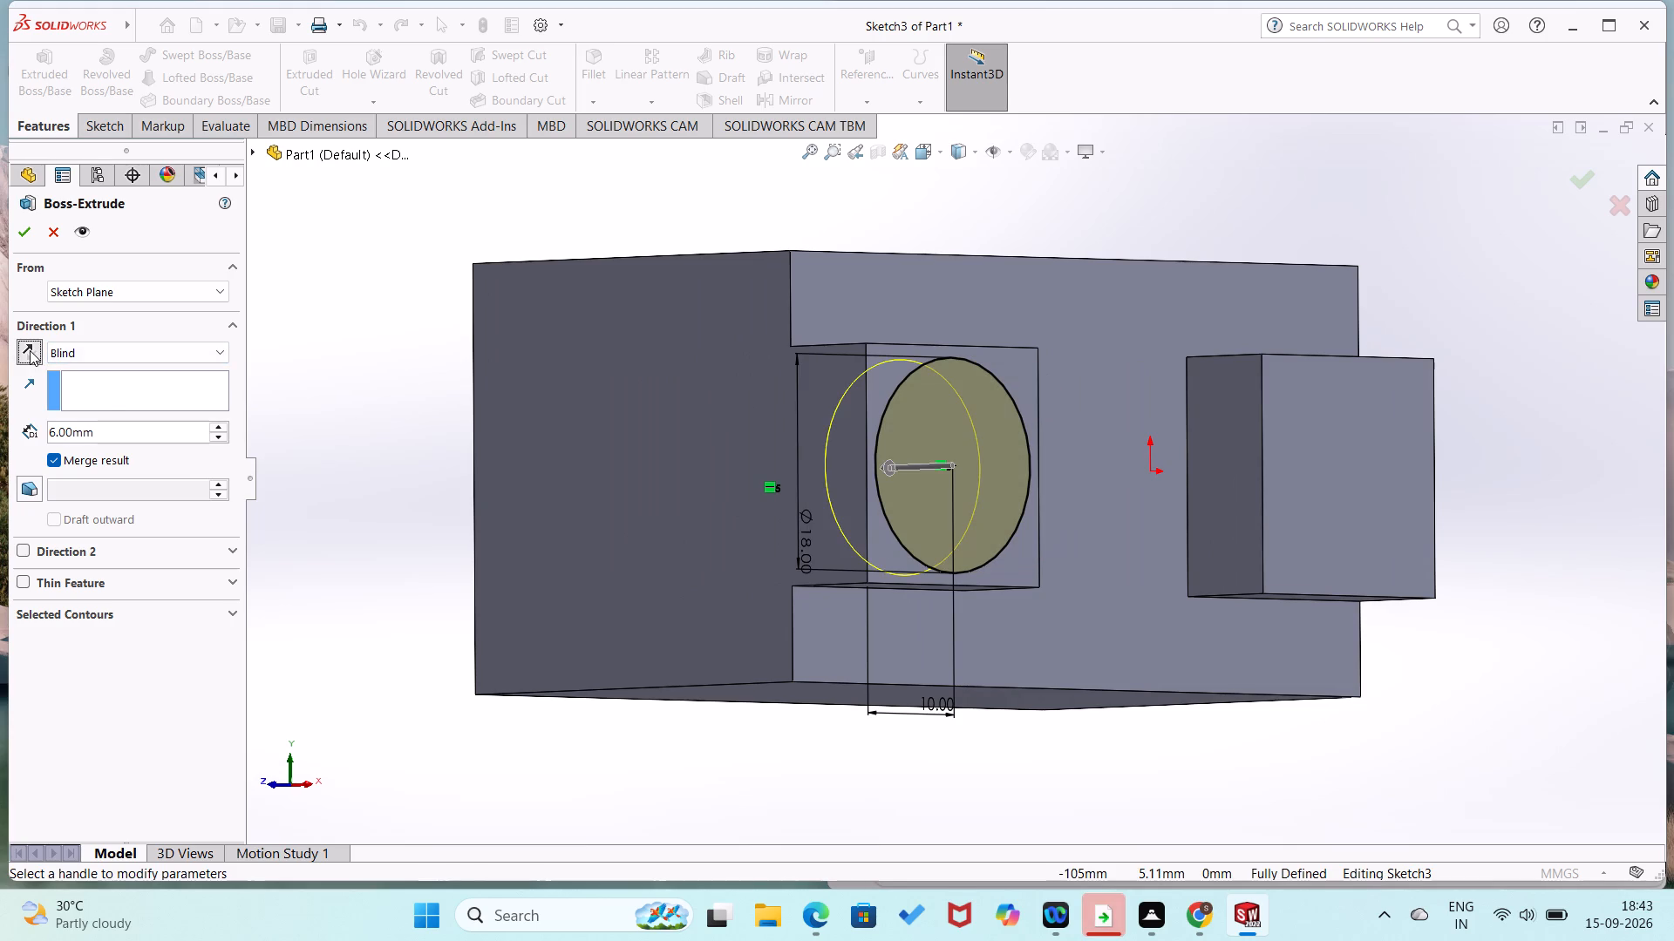
left_click(19, 241)
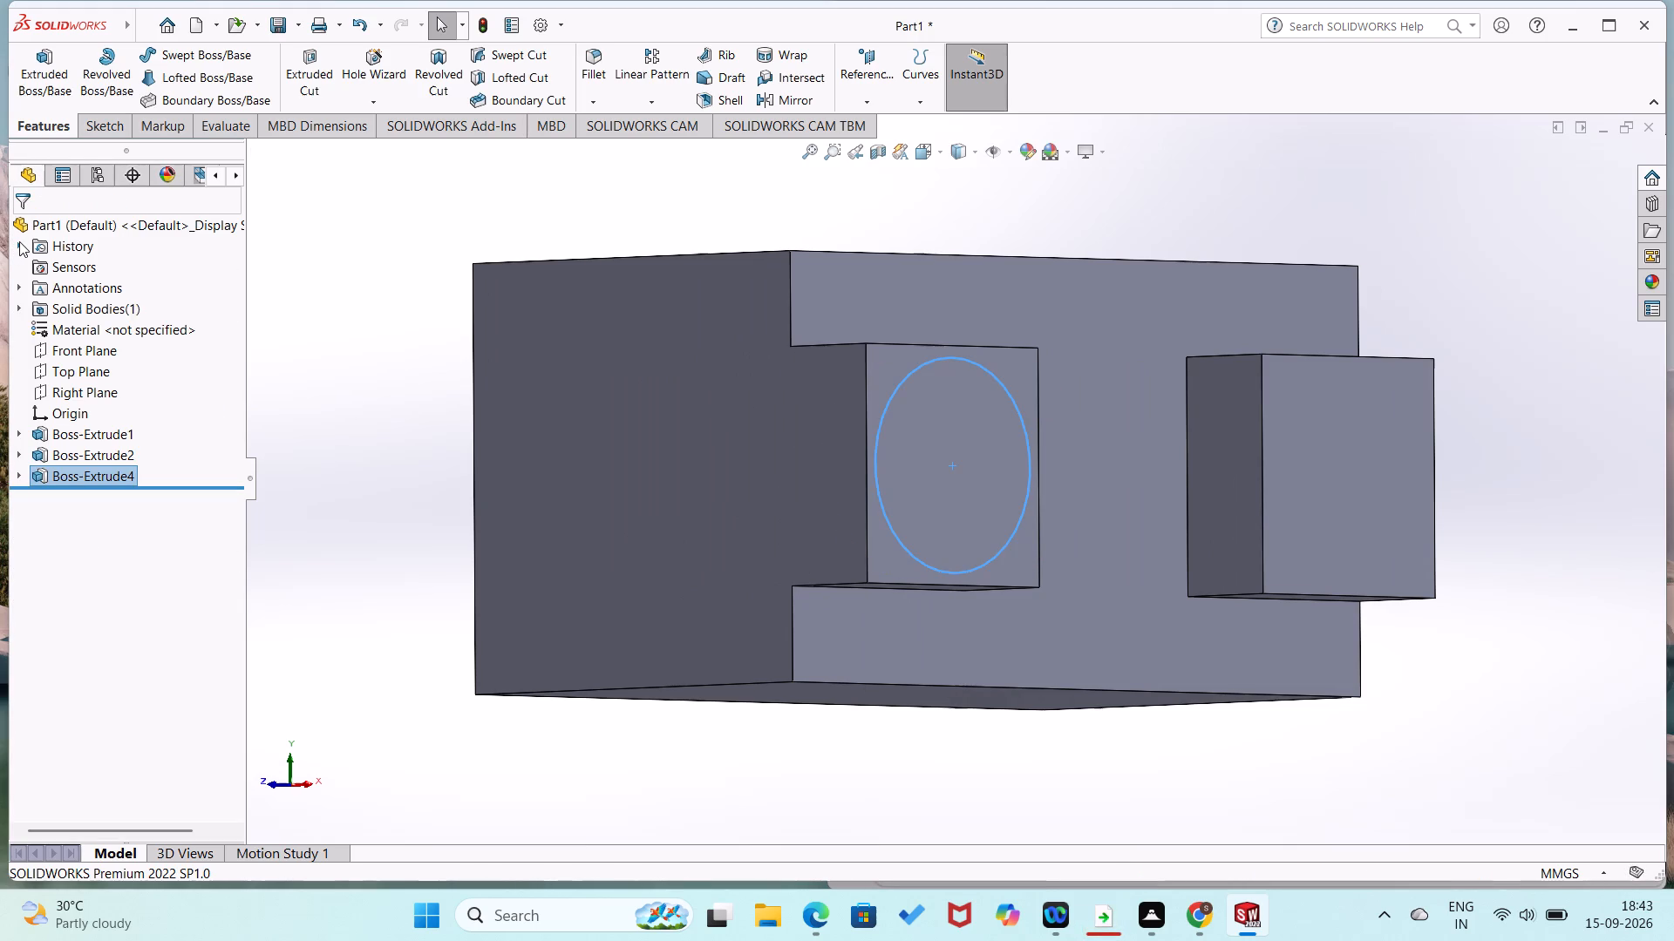
left_click(318, 312)
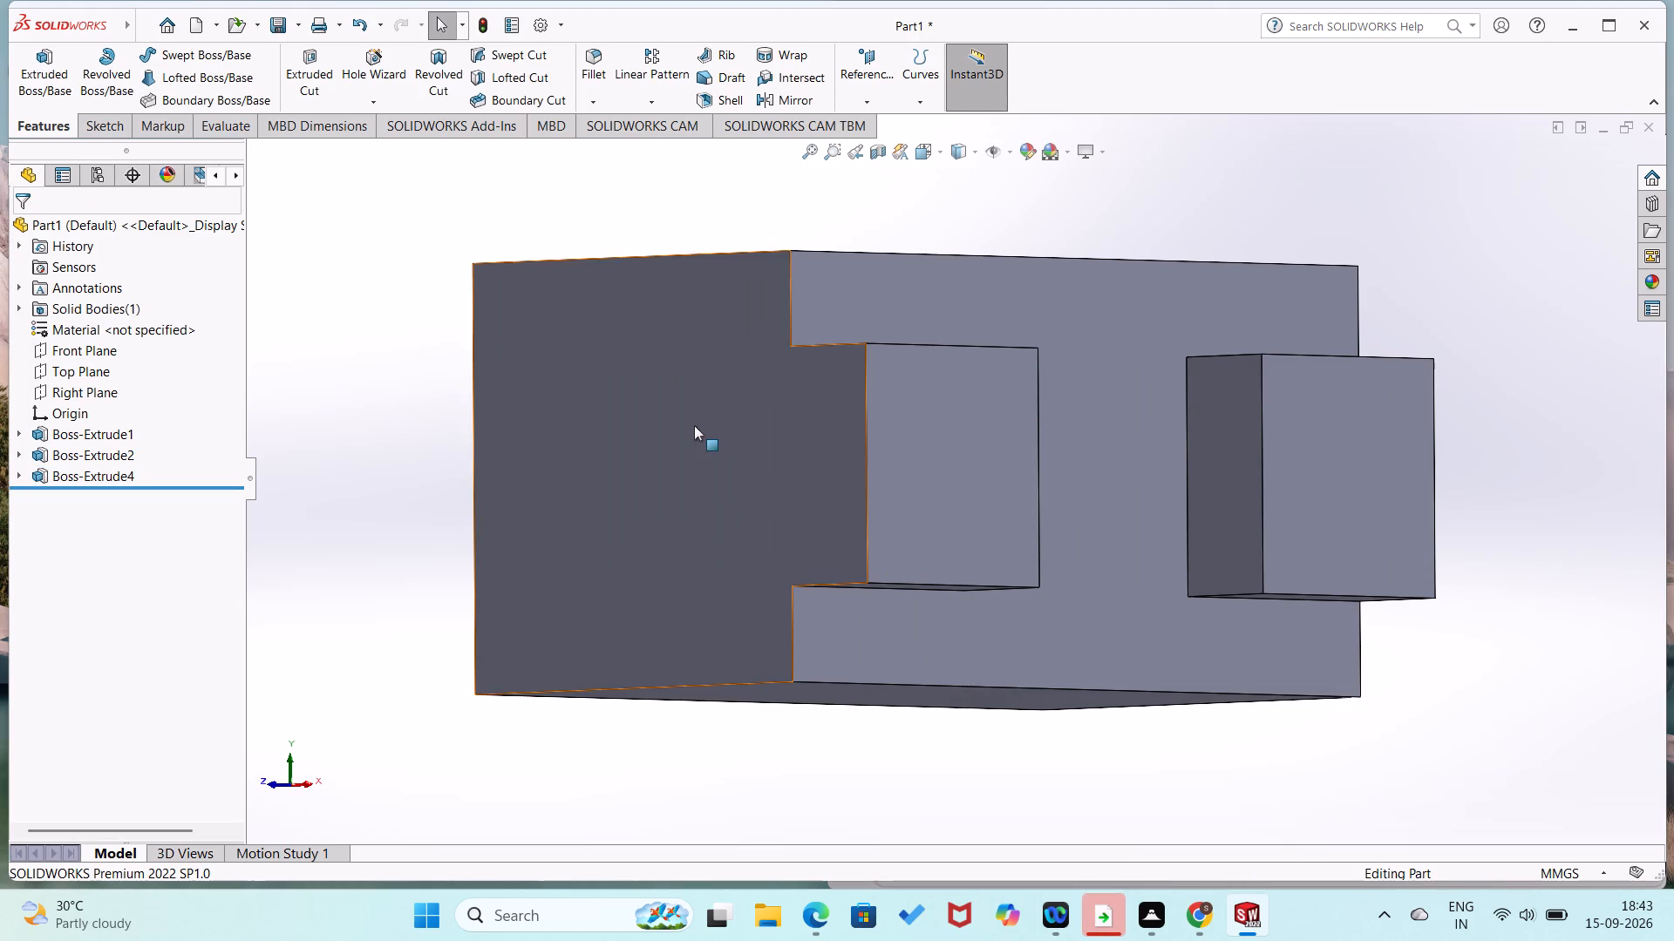
middle_click_drag(934, 477, 1090, 496)
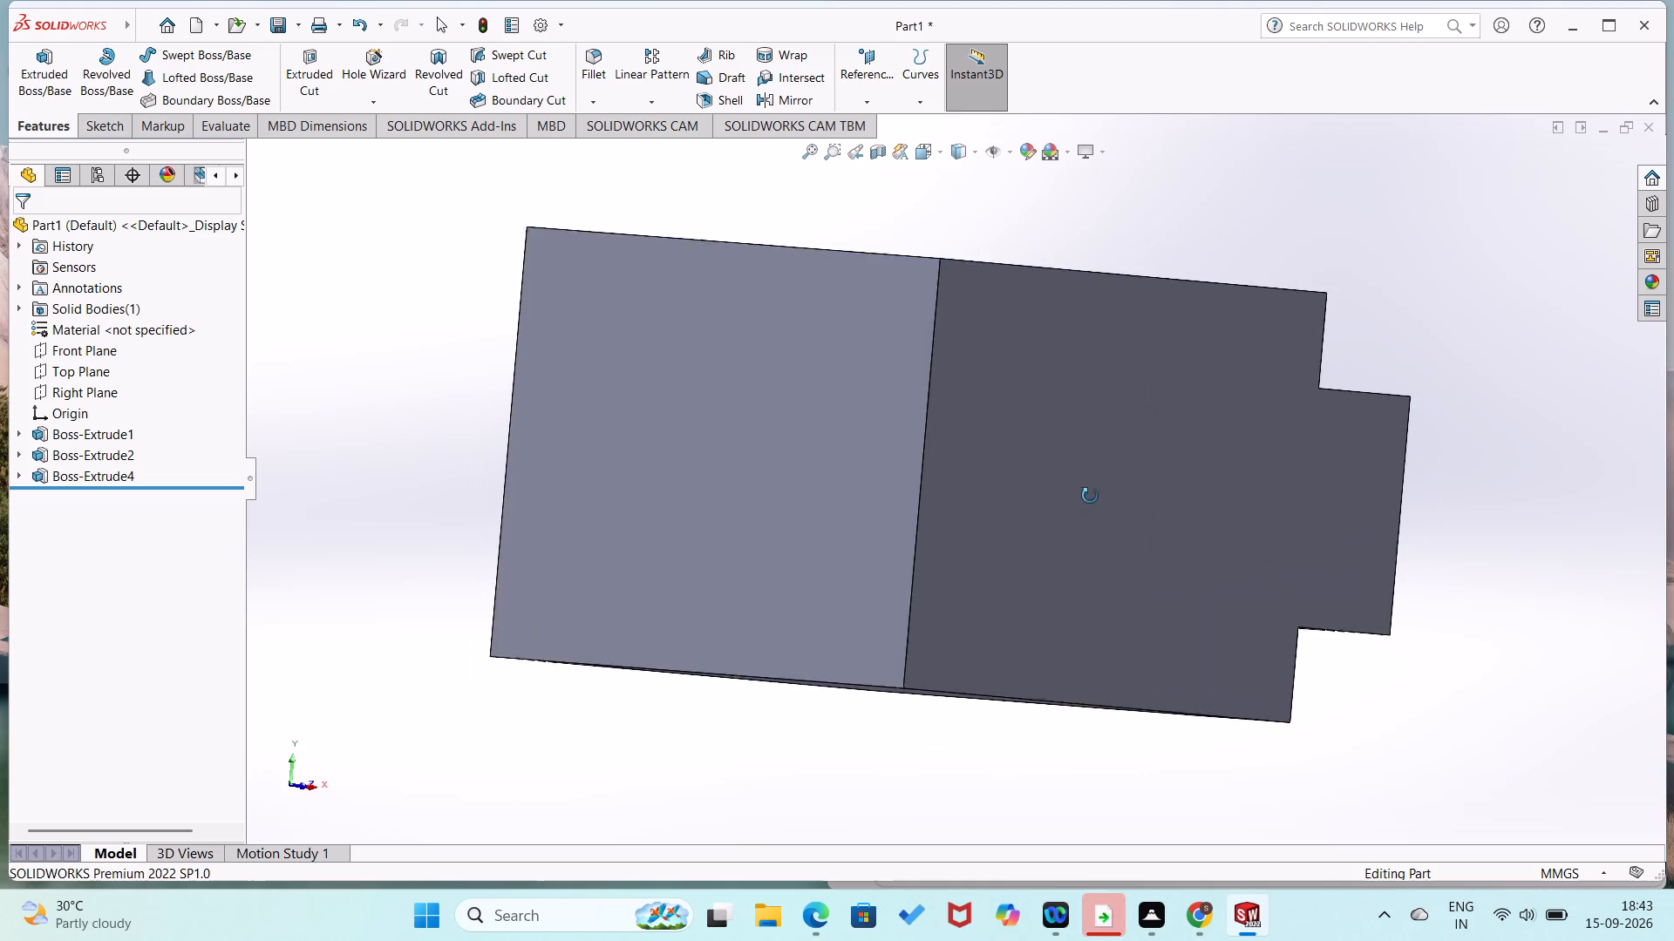
Undo the 6 mm boss extrusion of the 18 mm circle, going back to its sketch.
middle_click_drag(1090, 496, 777, 414)
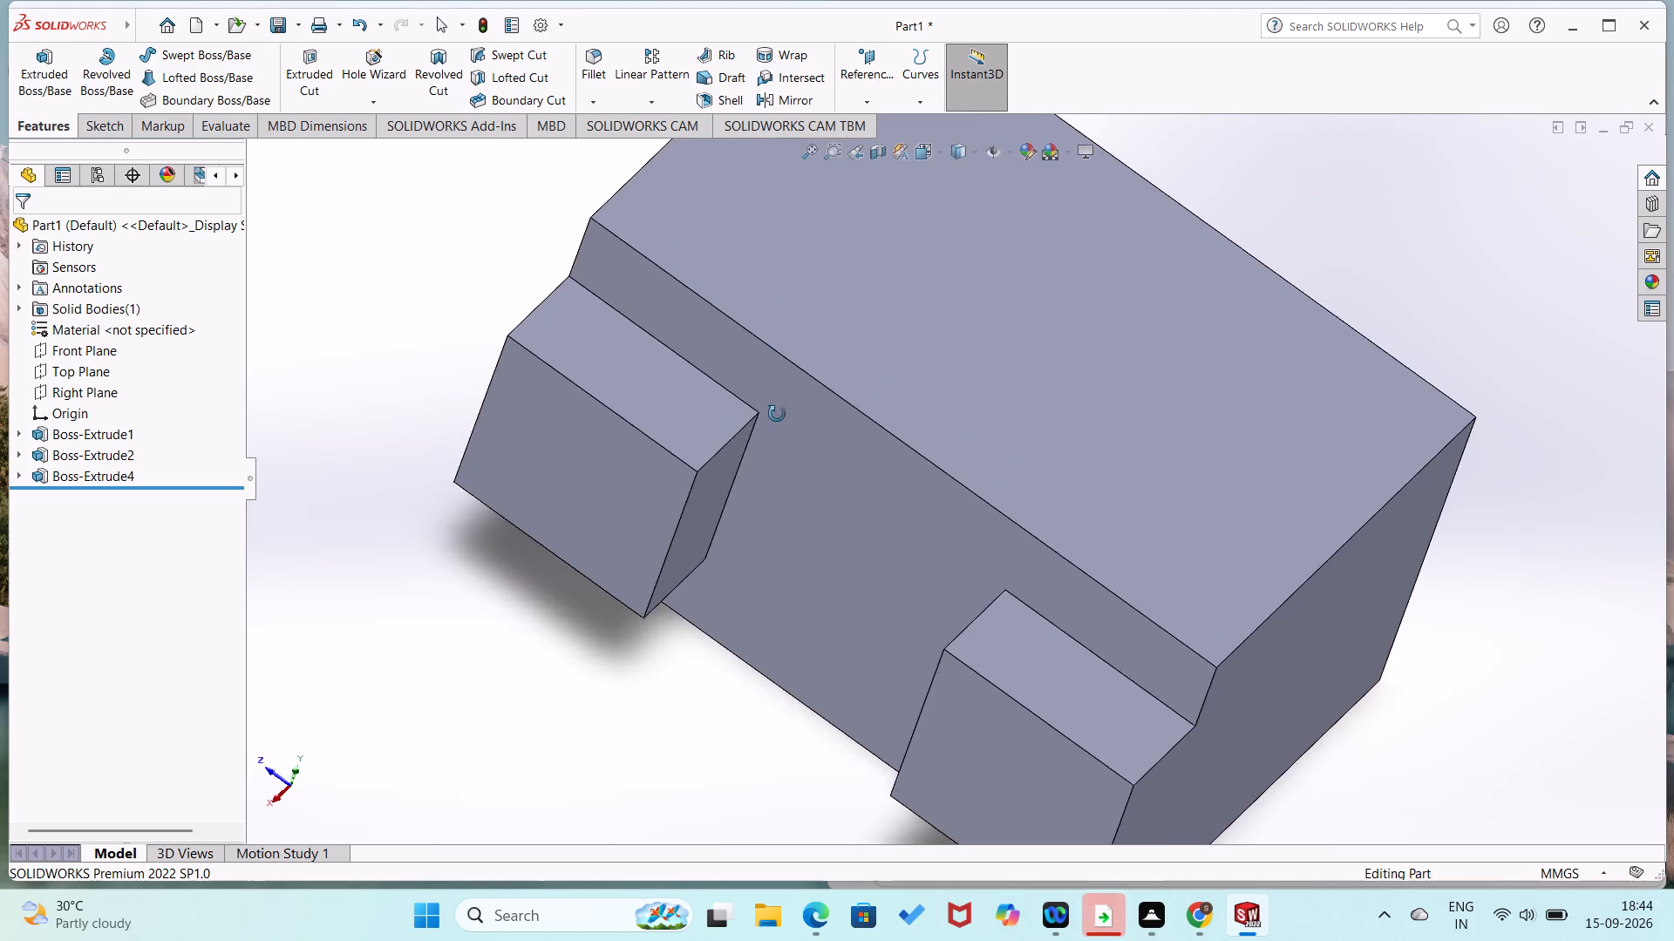
middle_click_drag(777, 414, 926, 455)
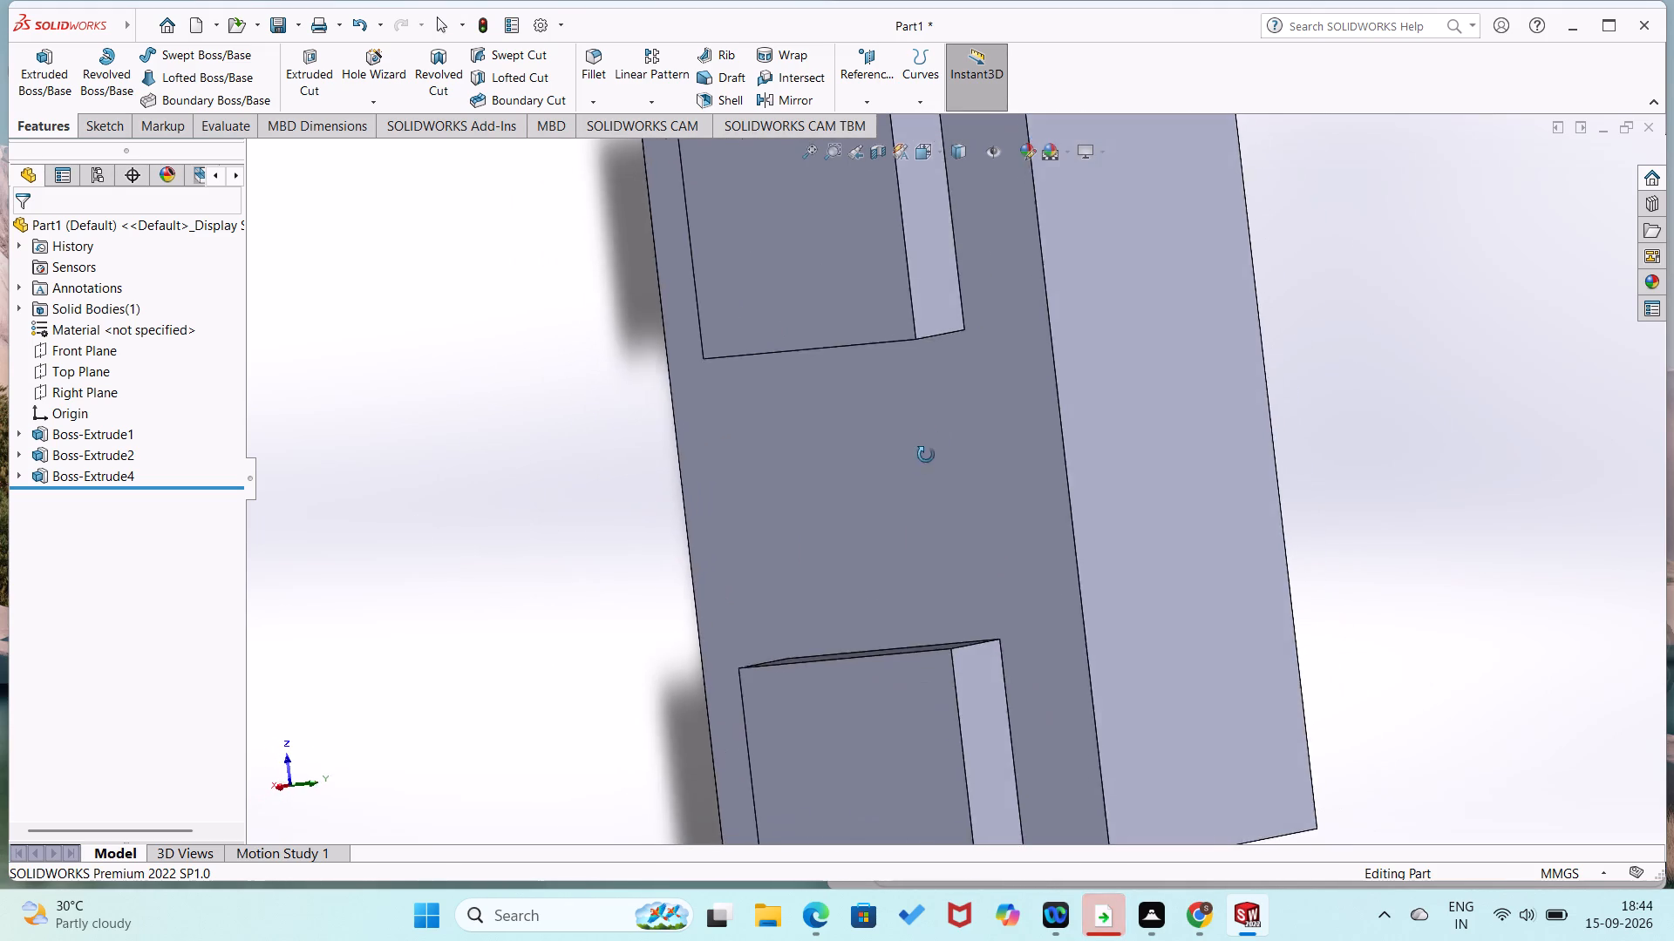
middle_click_drag(926, 455, 1074, 665)
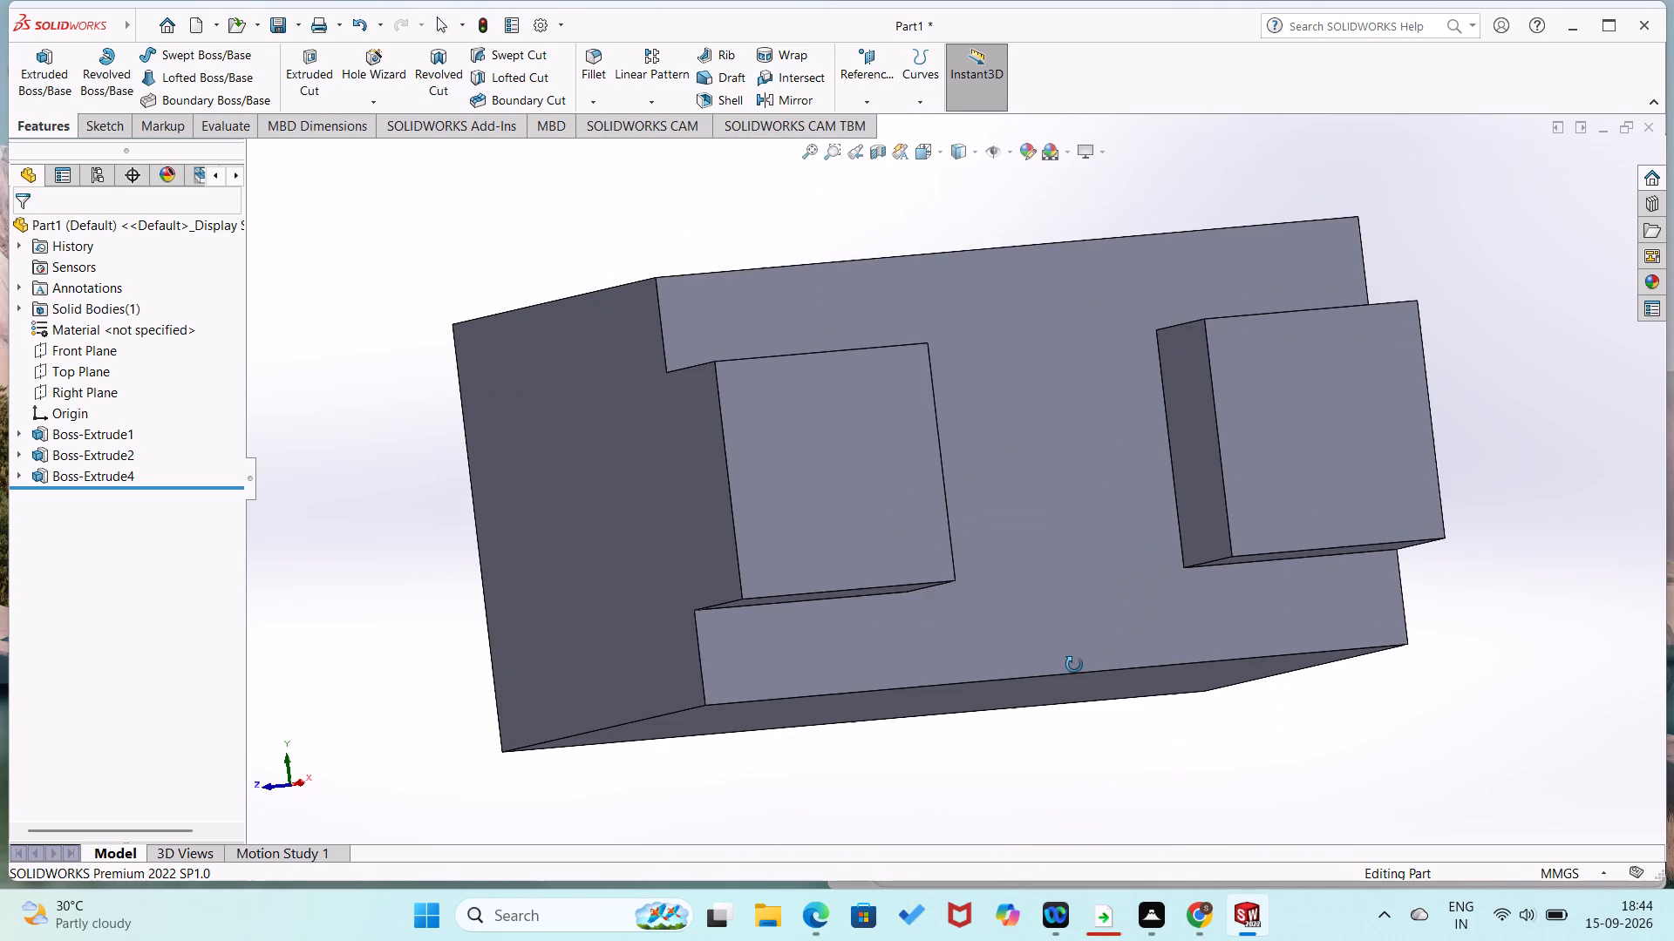
middle_click_drag(1074, 665, 1073, 666)
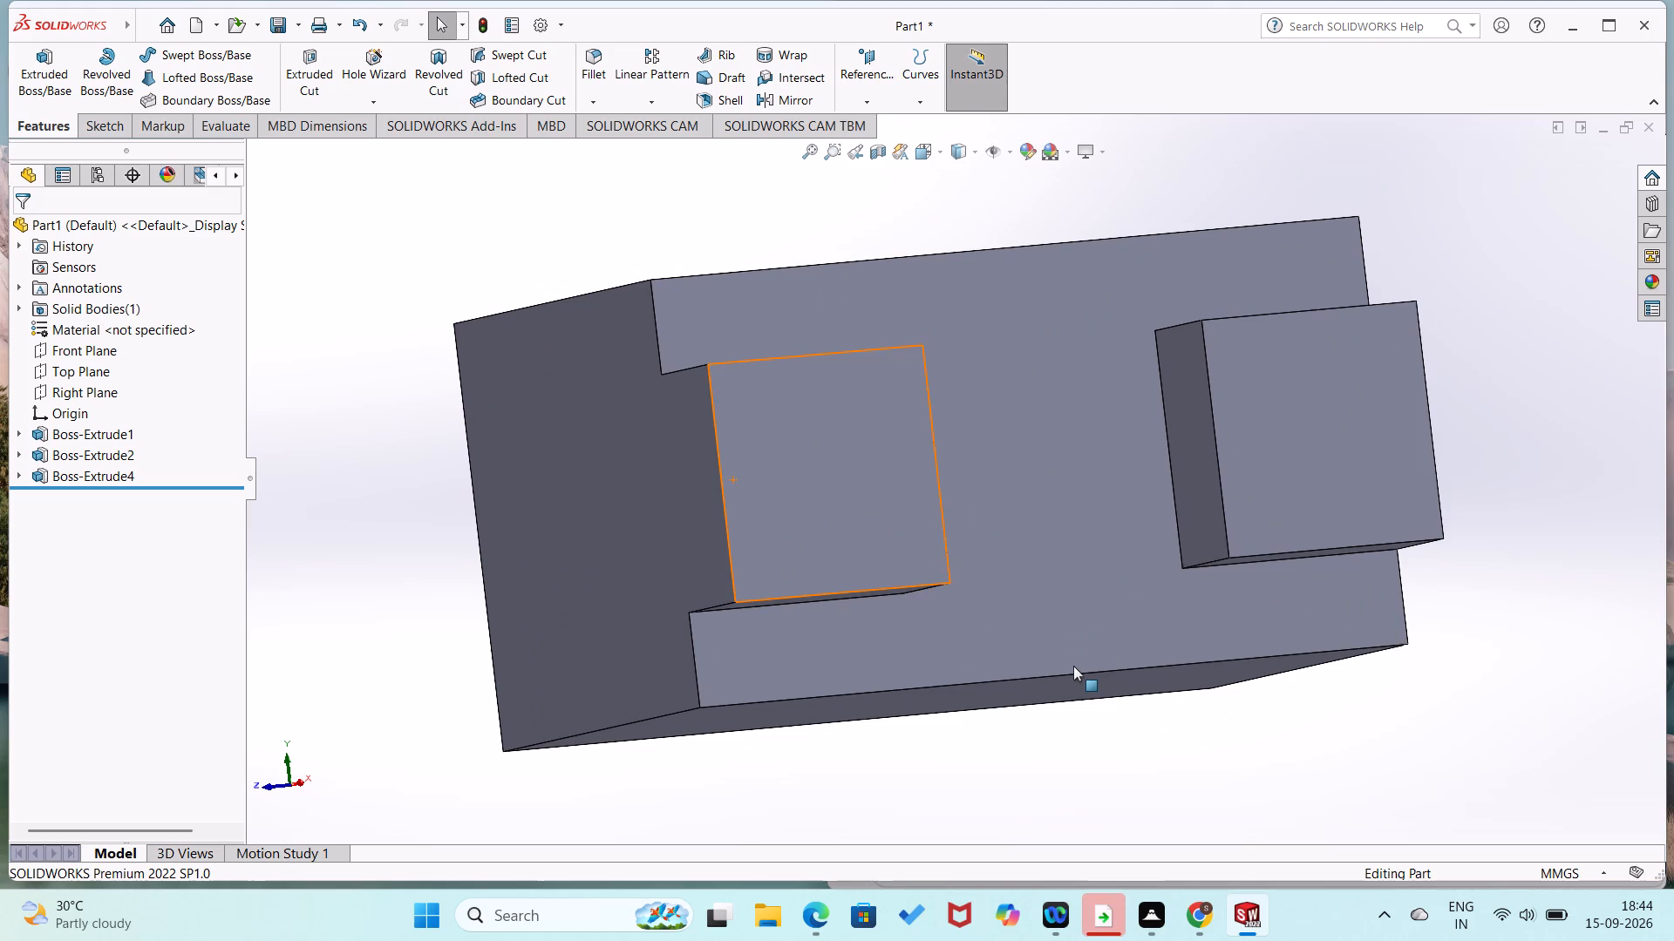
key("ctrl+z")
key("ctrl+z")
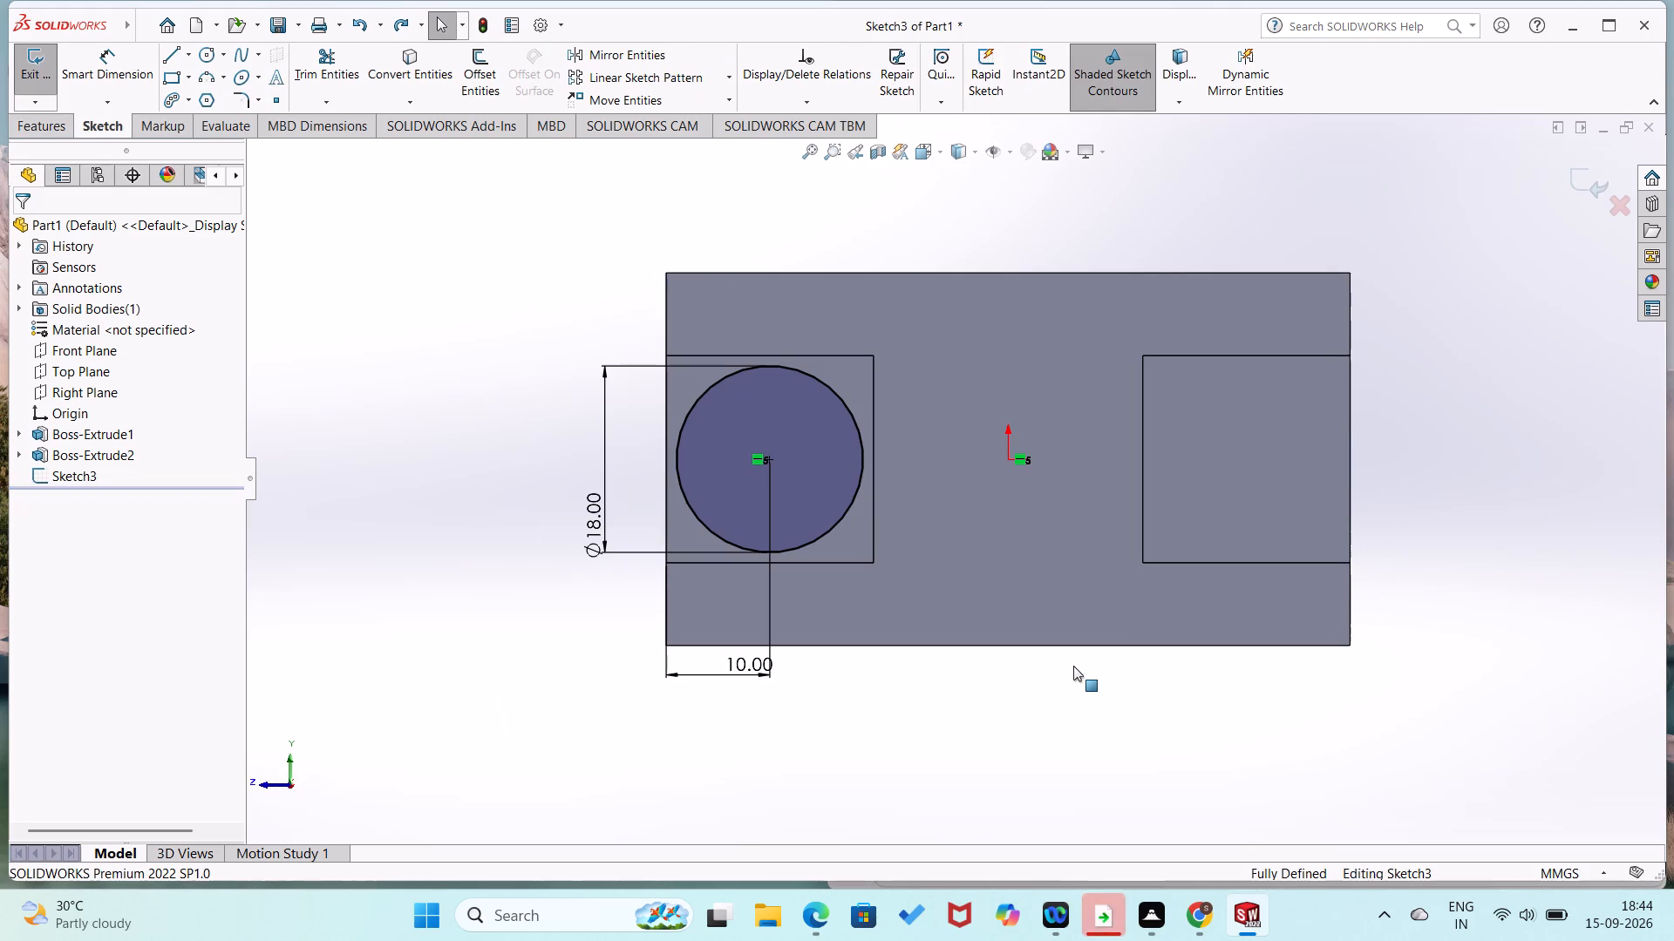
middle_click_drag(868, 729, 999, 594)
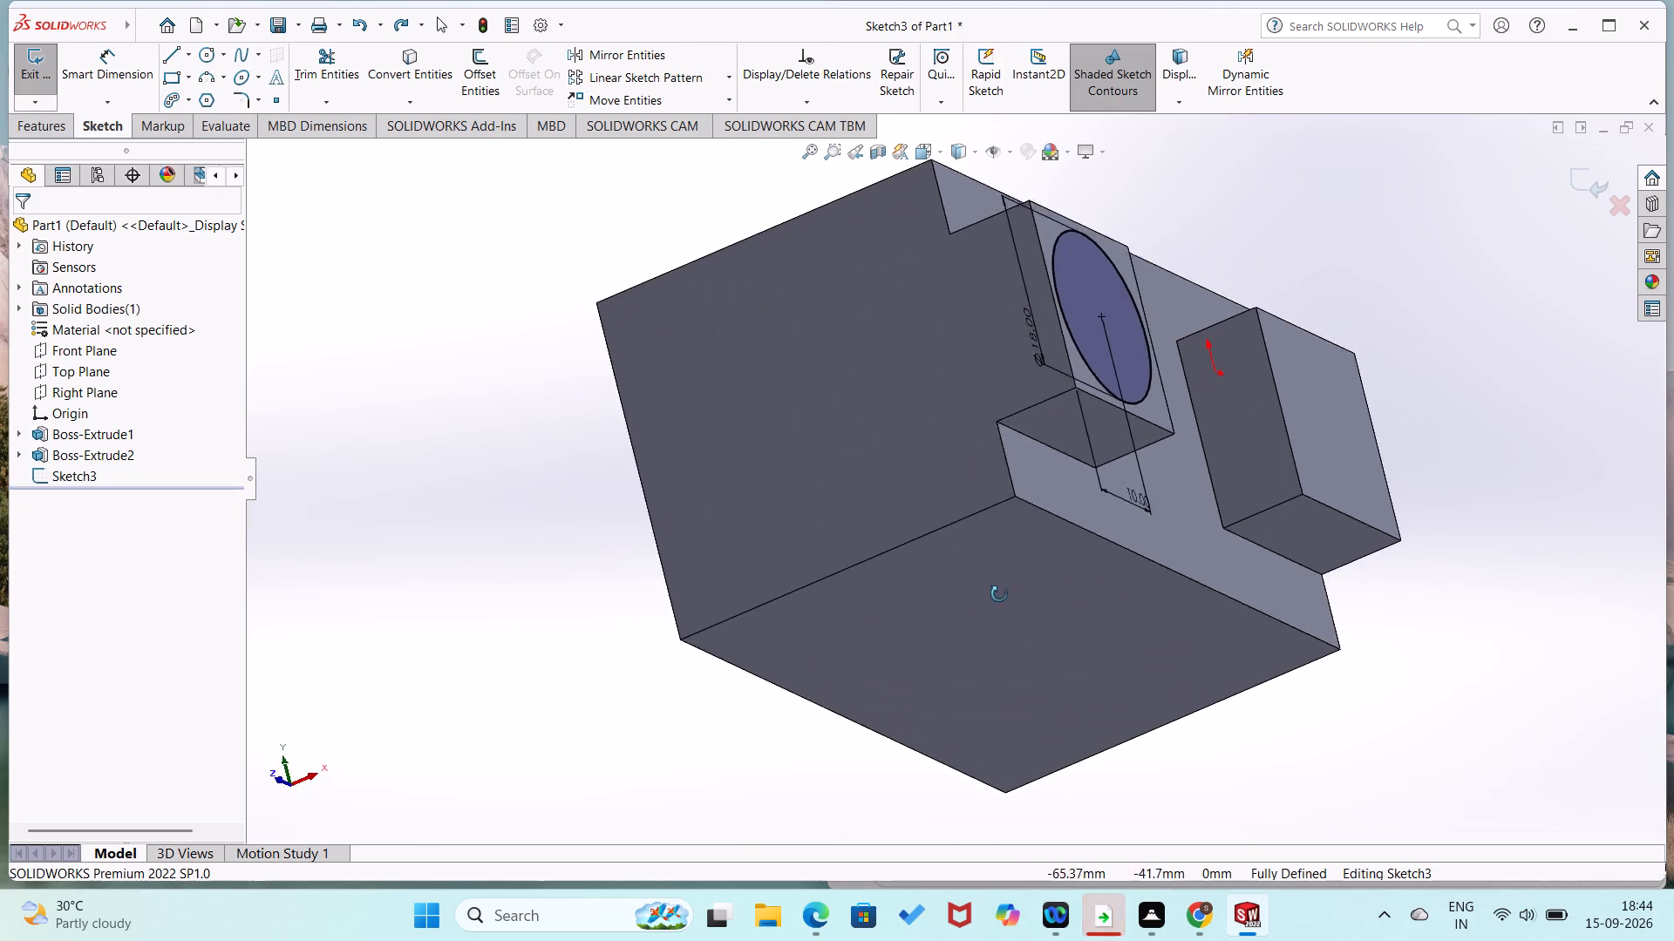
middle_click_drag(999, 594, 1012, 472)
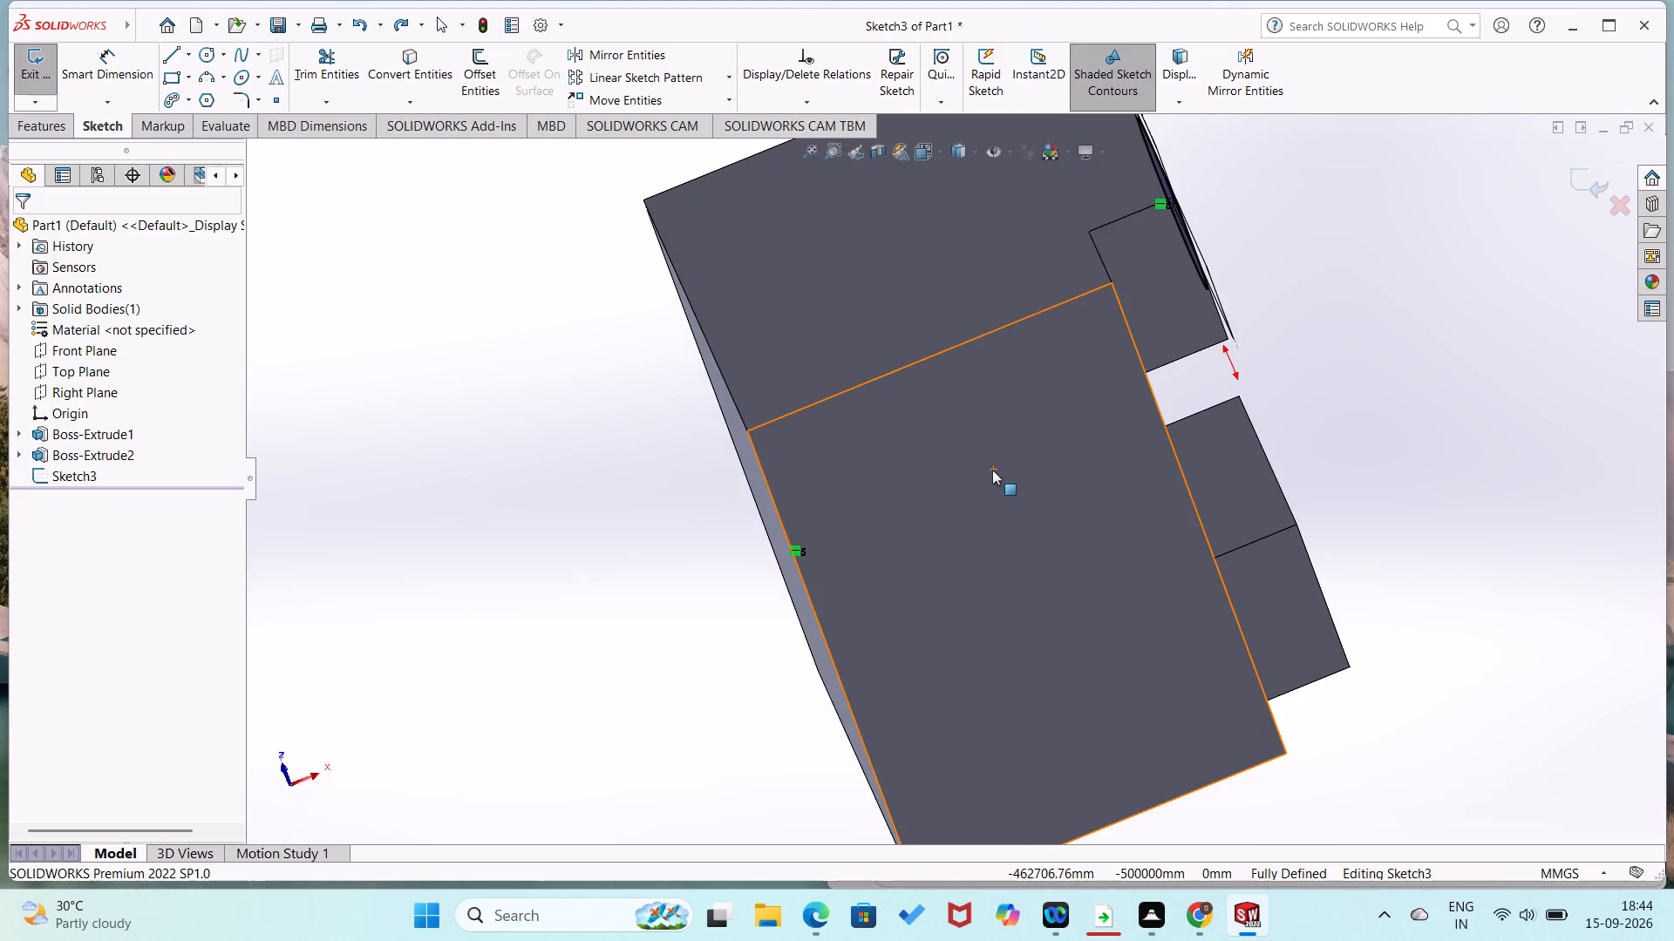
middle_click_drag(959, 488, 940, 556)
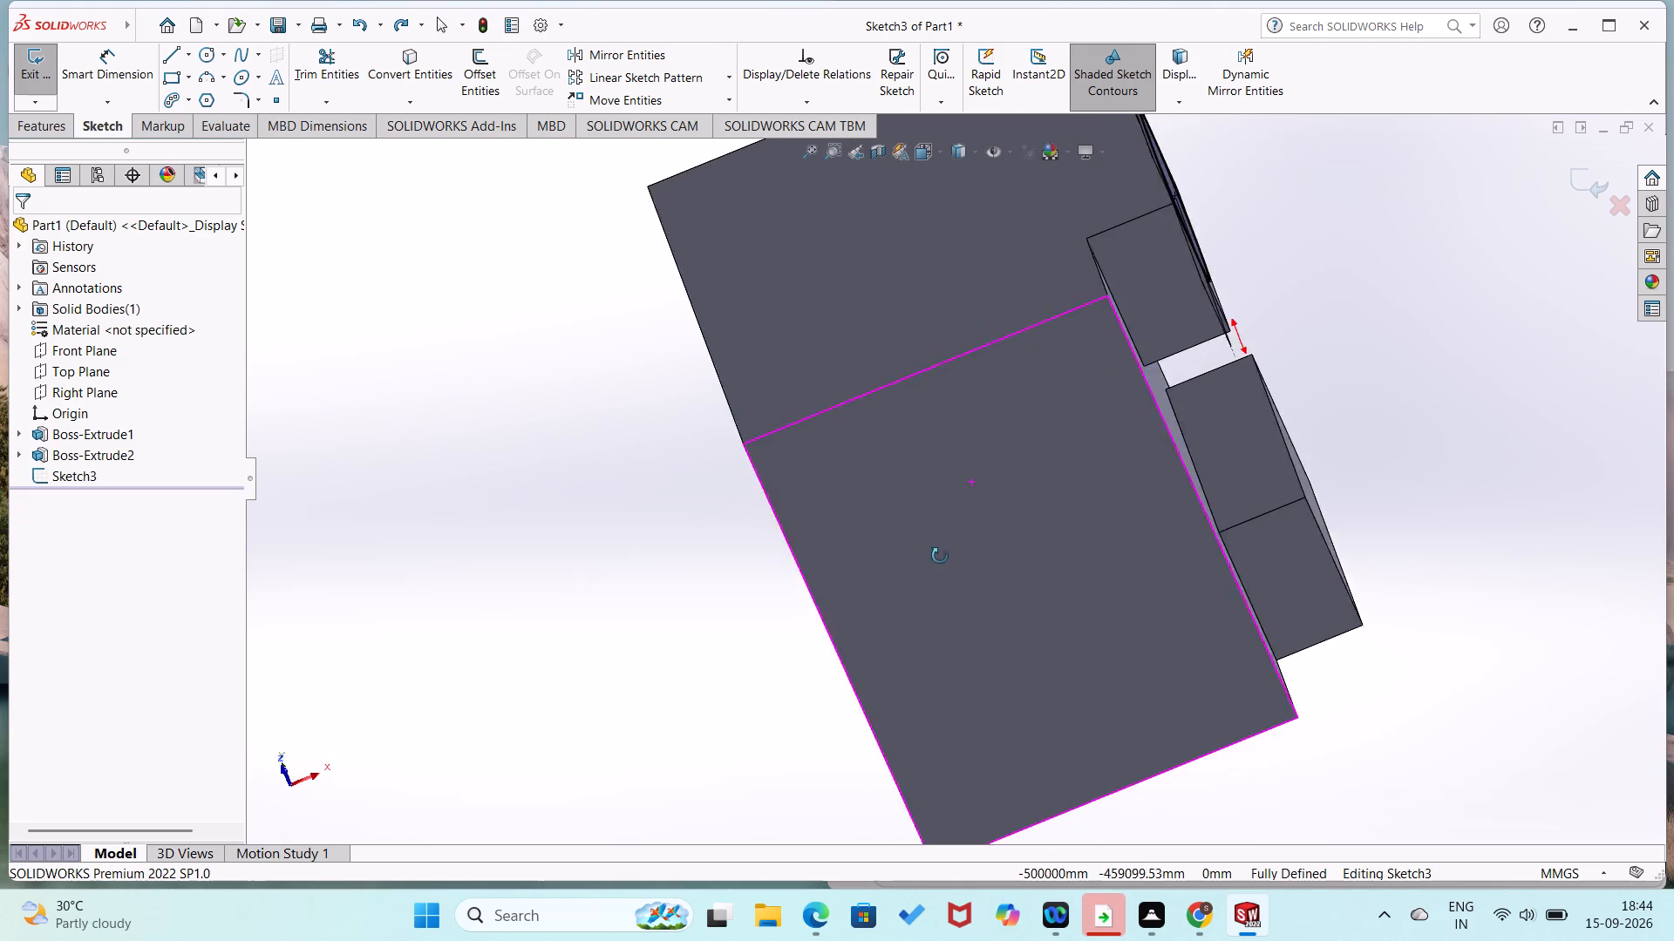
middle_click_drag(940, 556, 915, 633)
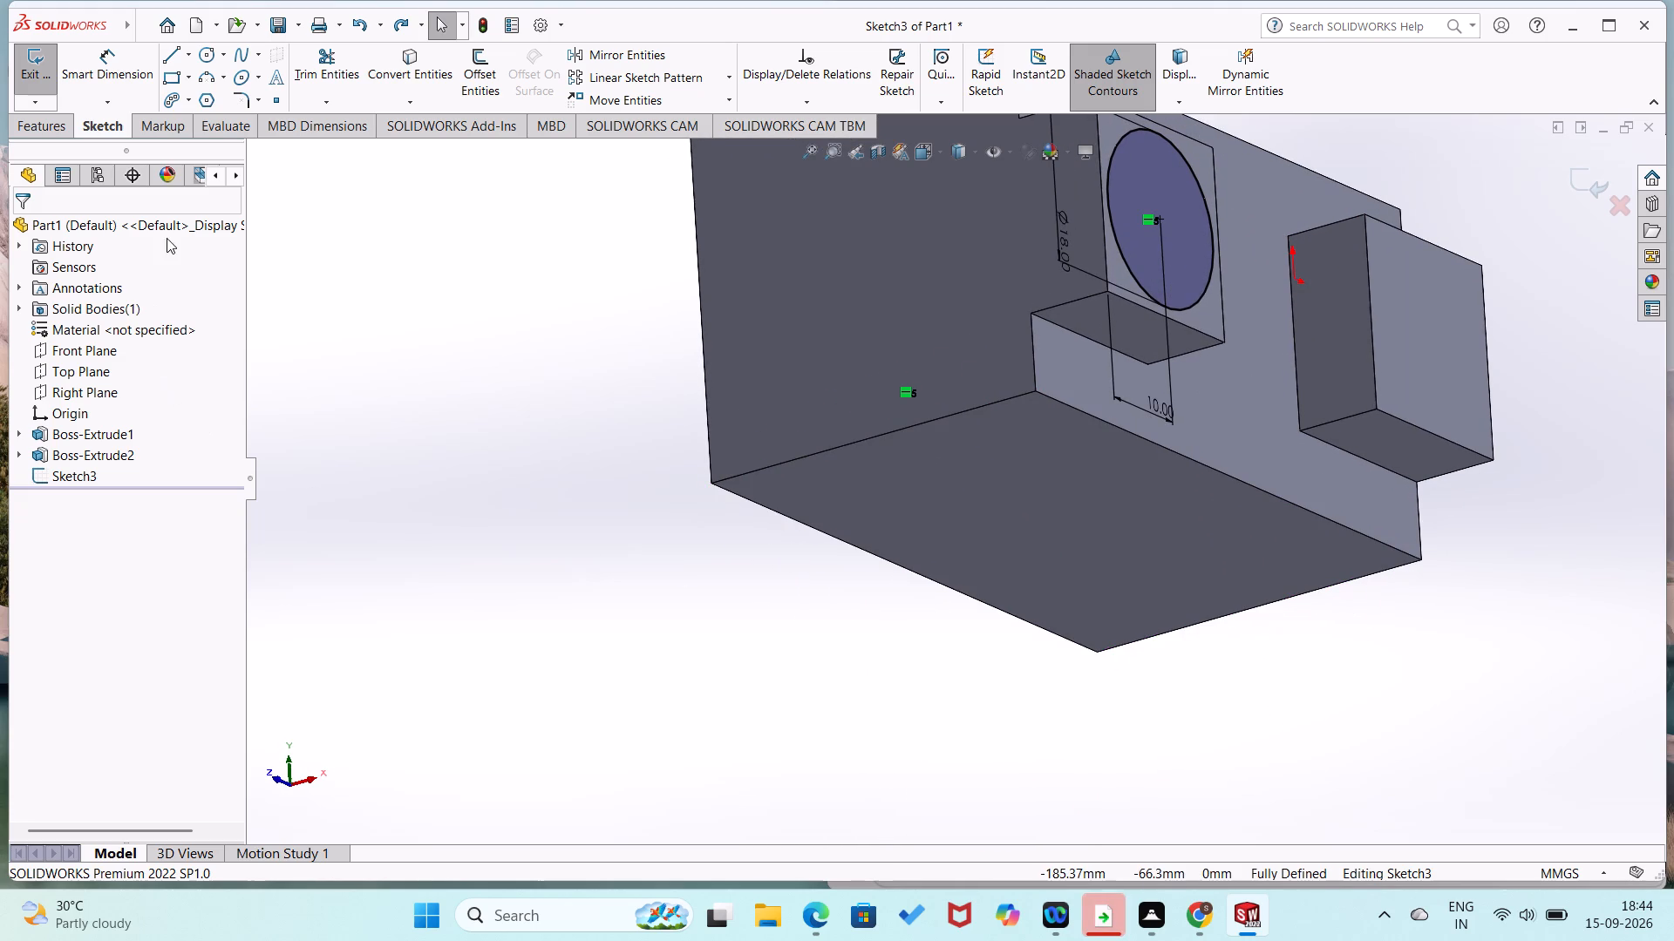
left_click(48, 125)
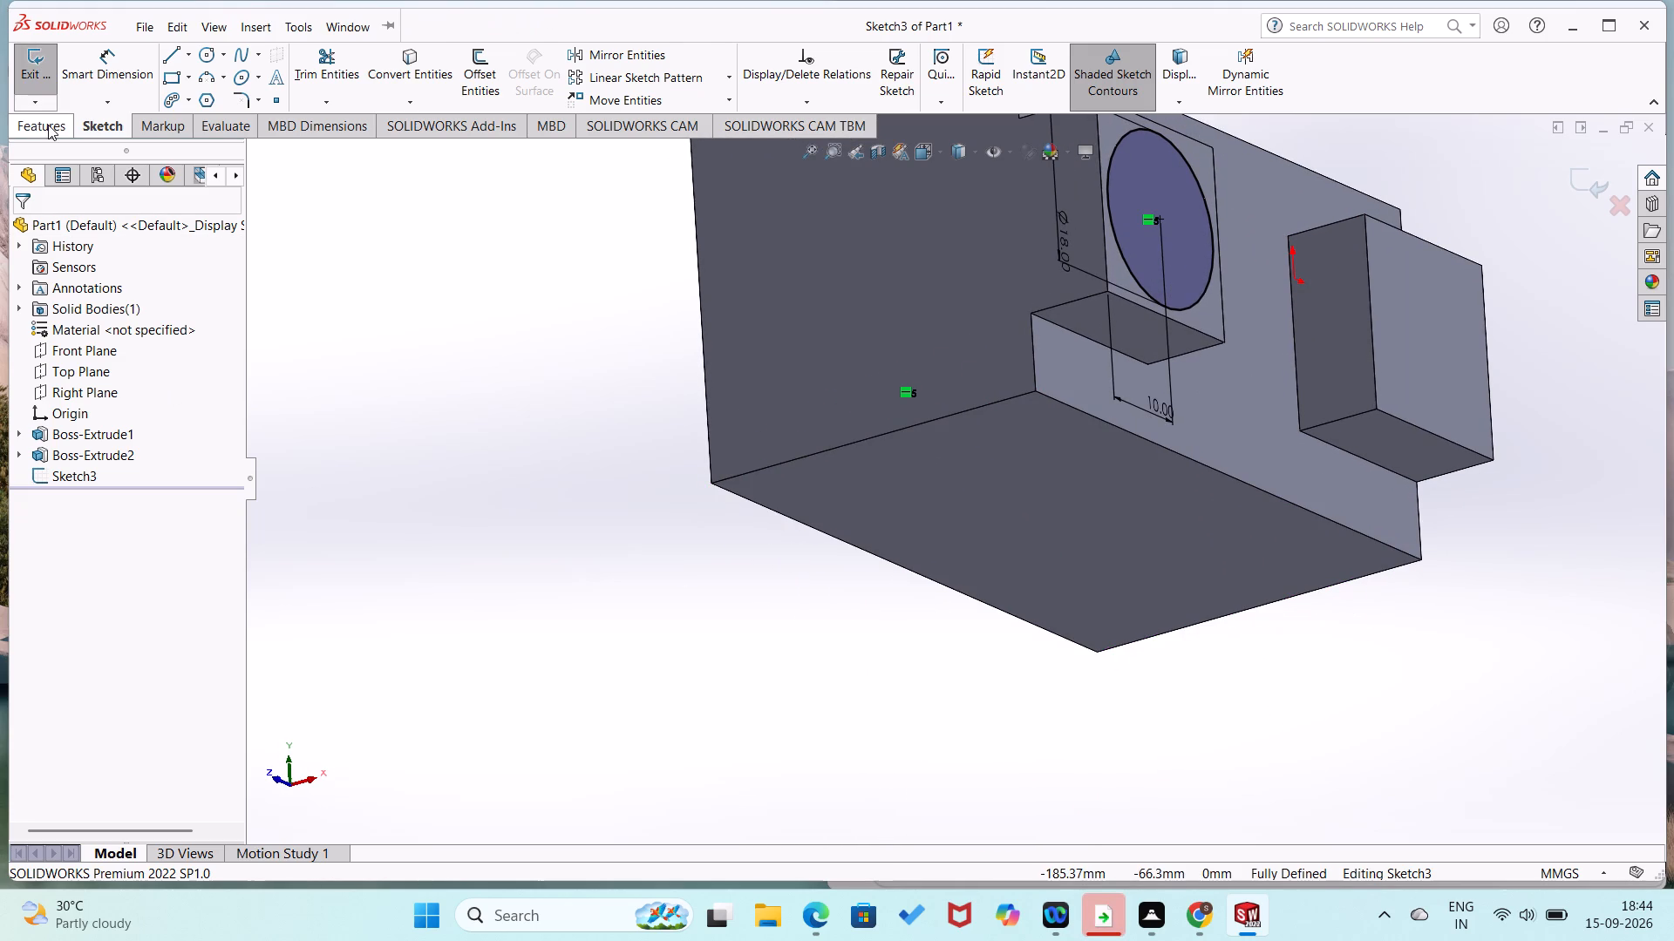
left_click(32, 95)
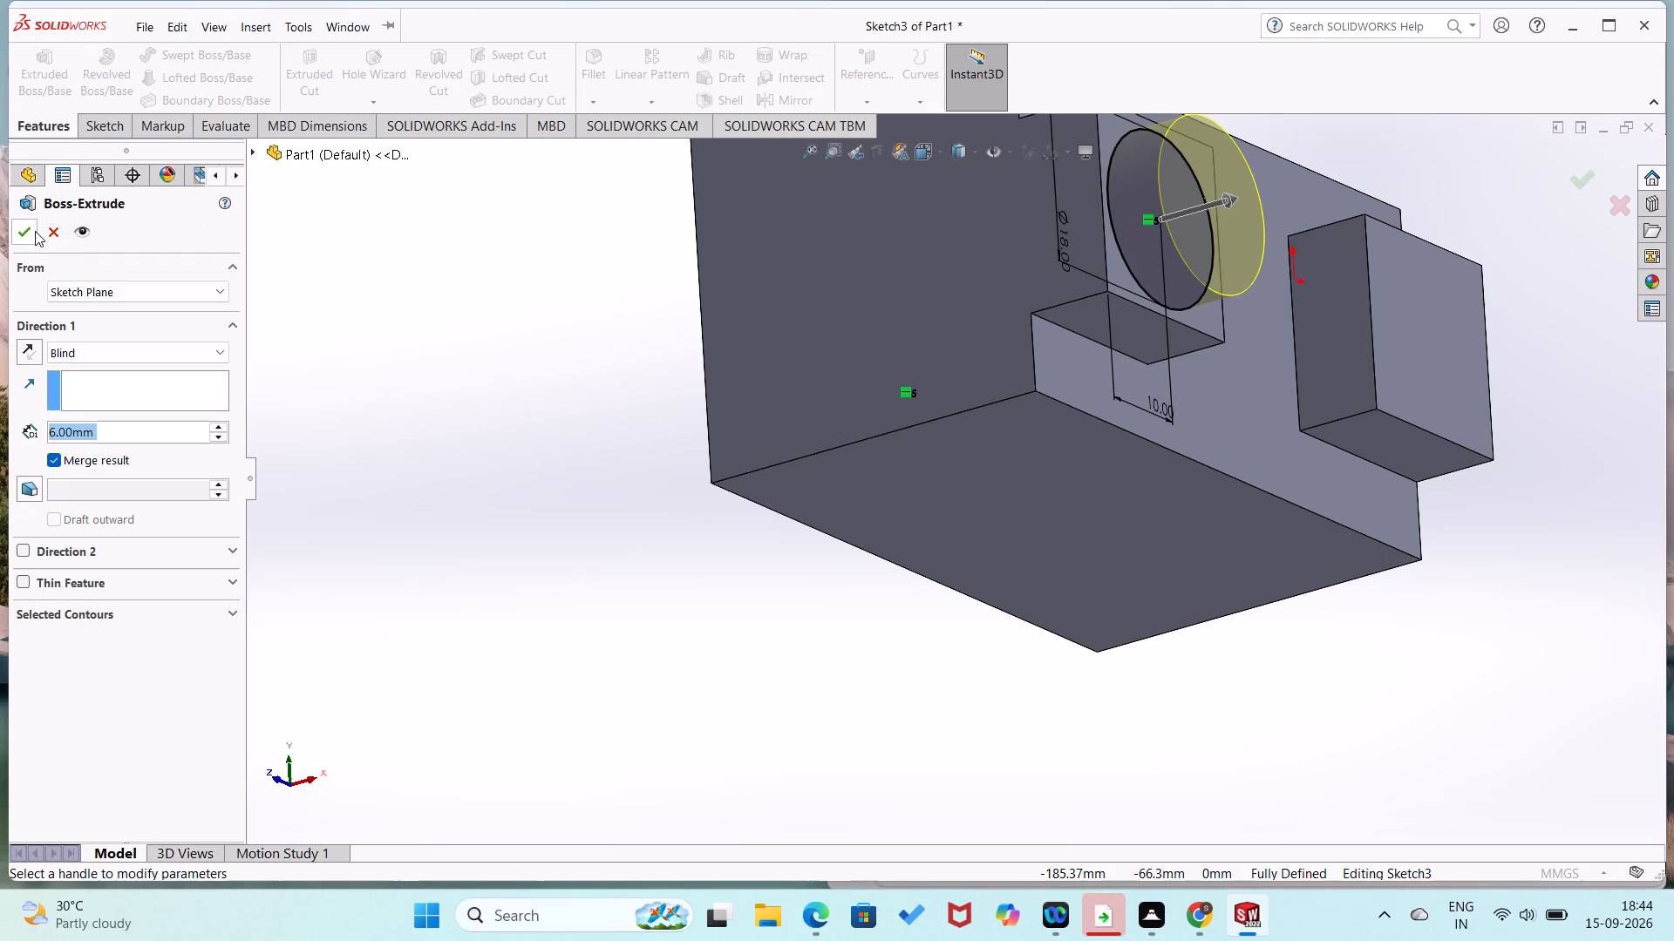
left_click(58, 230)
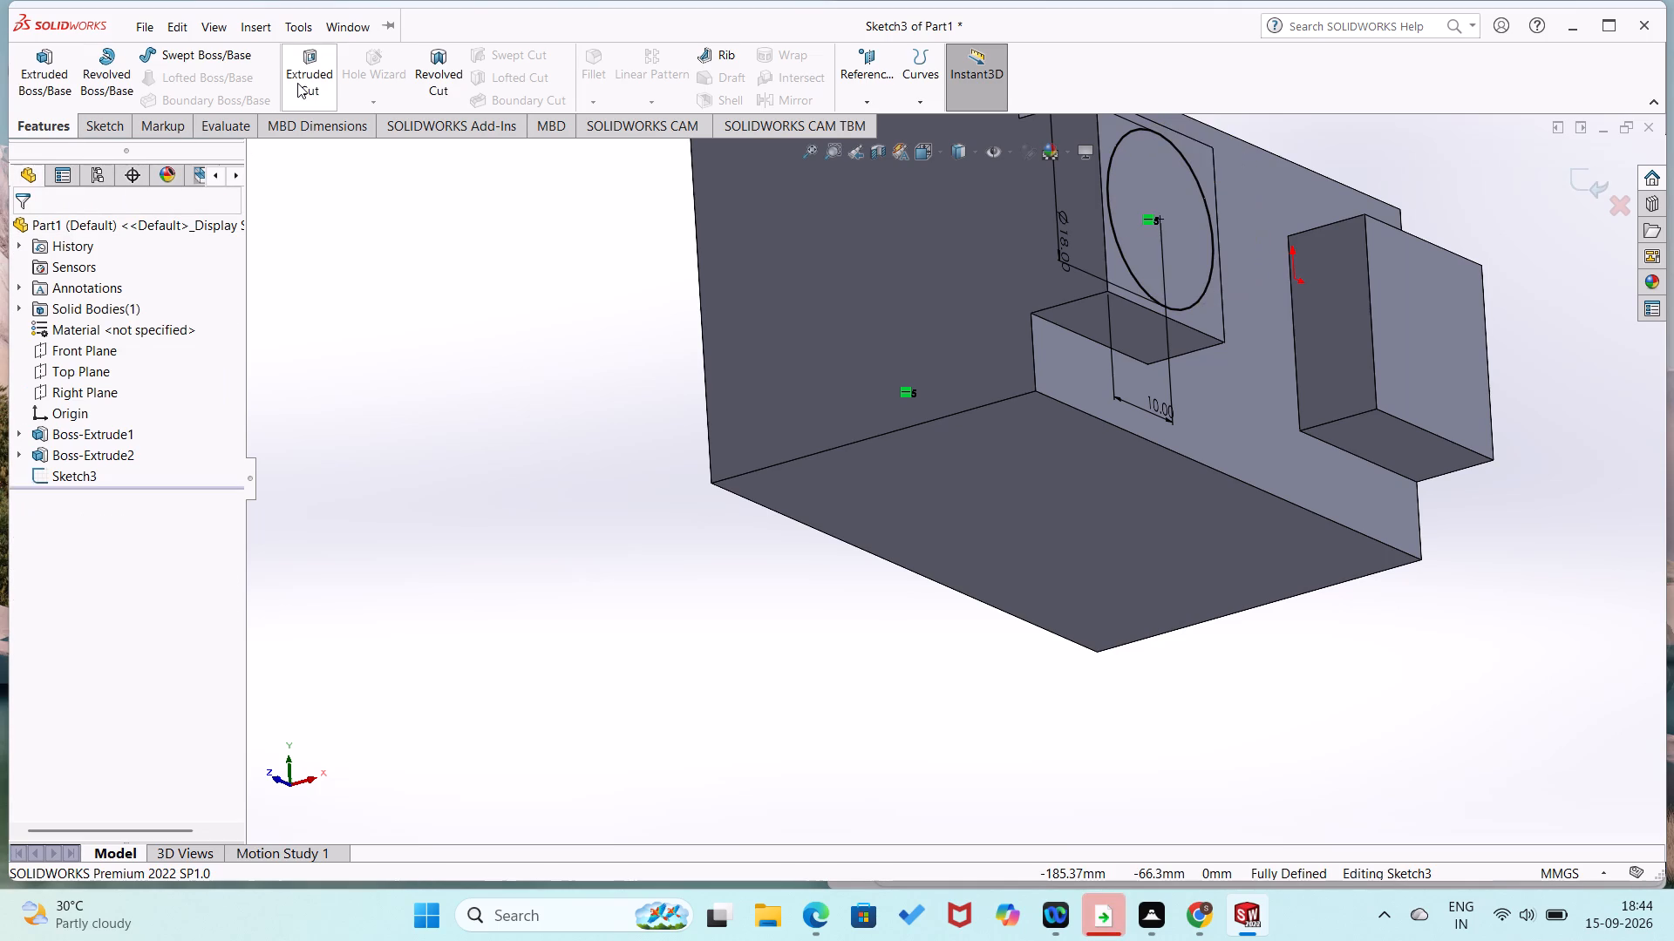
Cut the 18 mm circle 6 mm blind into the square boss with Extruded Cut.
left_click(310, 74)
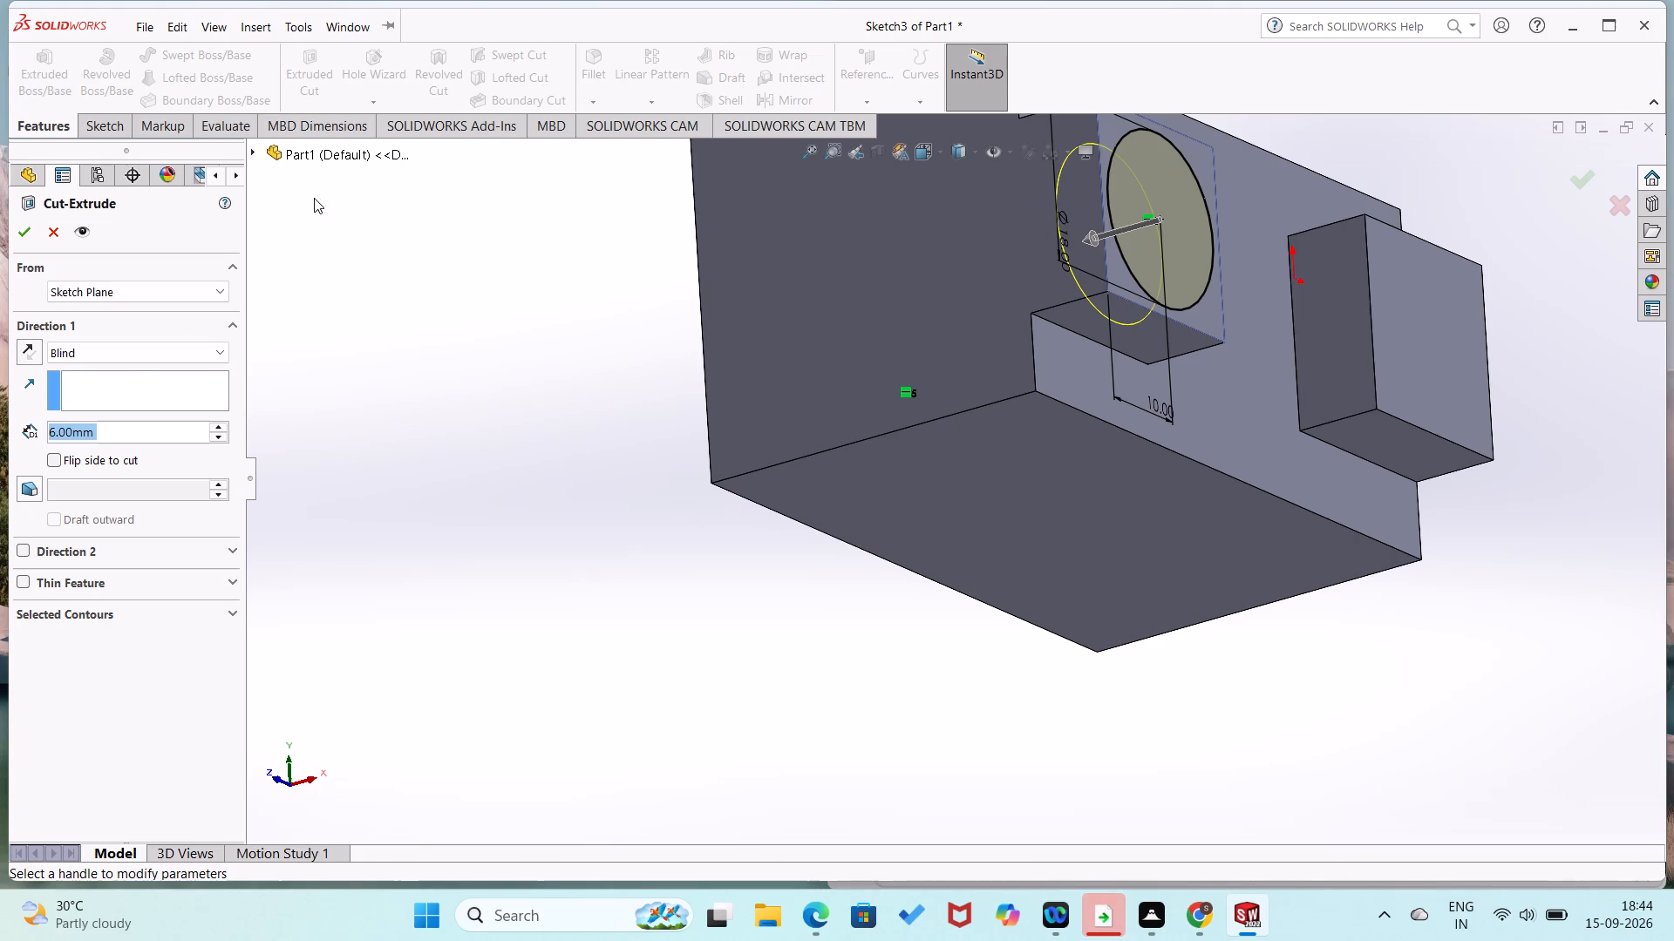
left_click(23, 234)
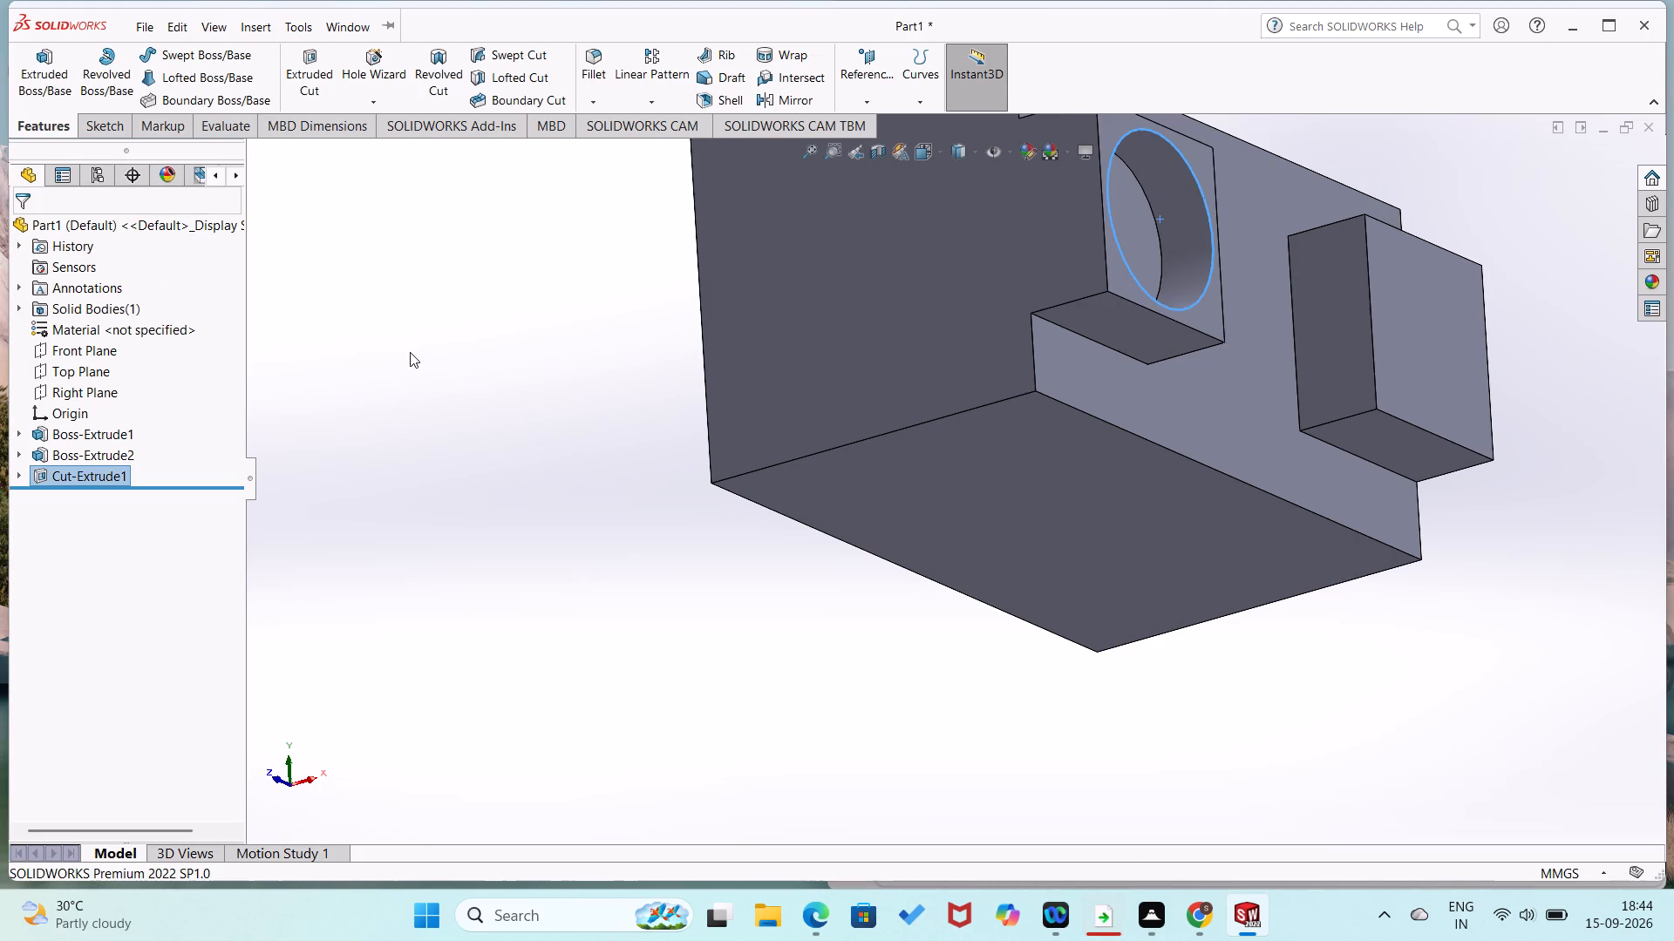
Open a new sketch on the block's side face that is flush with the side of the recessed boss.
middle_click_drag(410, 352, 398, 437)
key("ctrl+8")
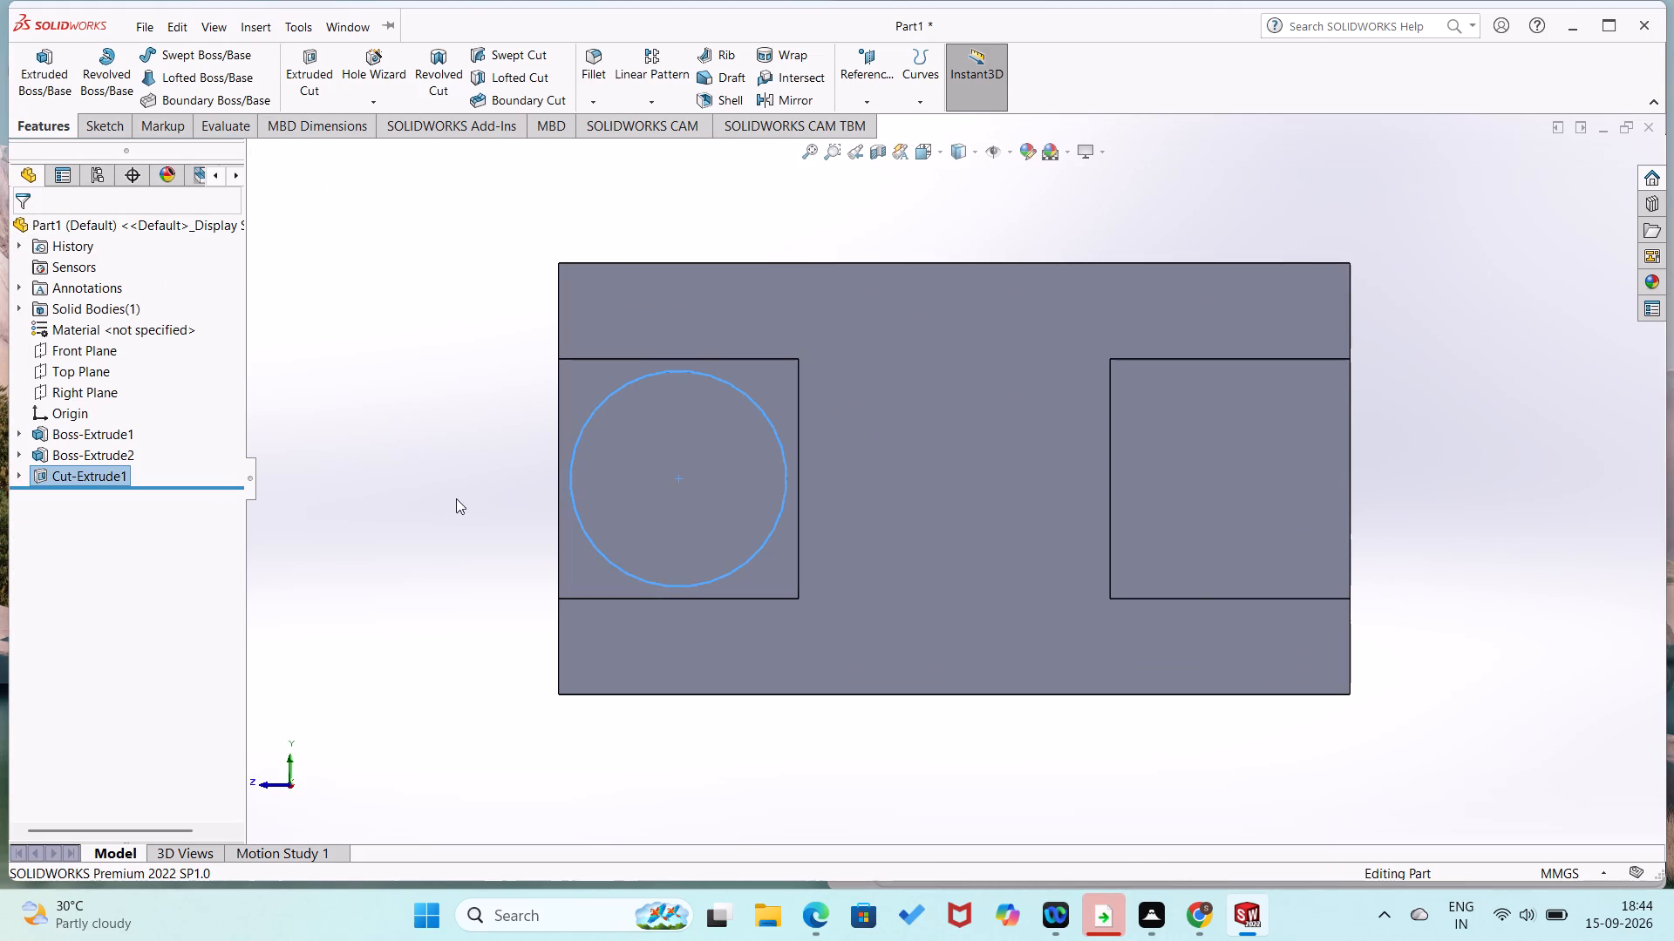
middle_click_drag(464, 507, 562, 507)
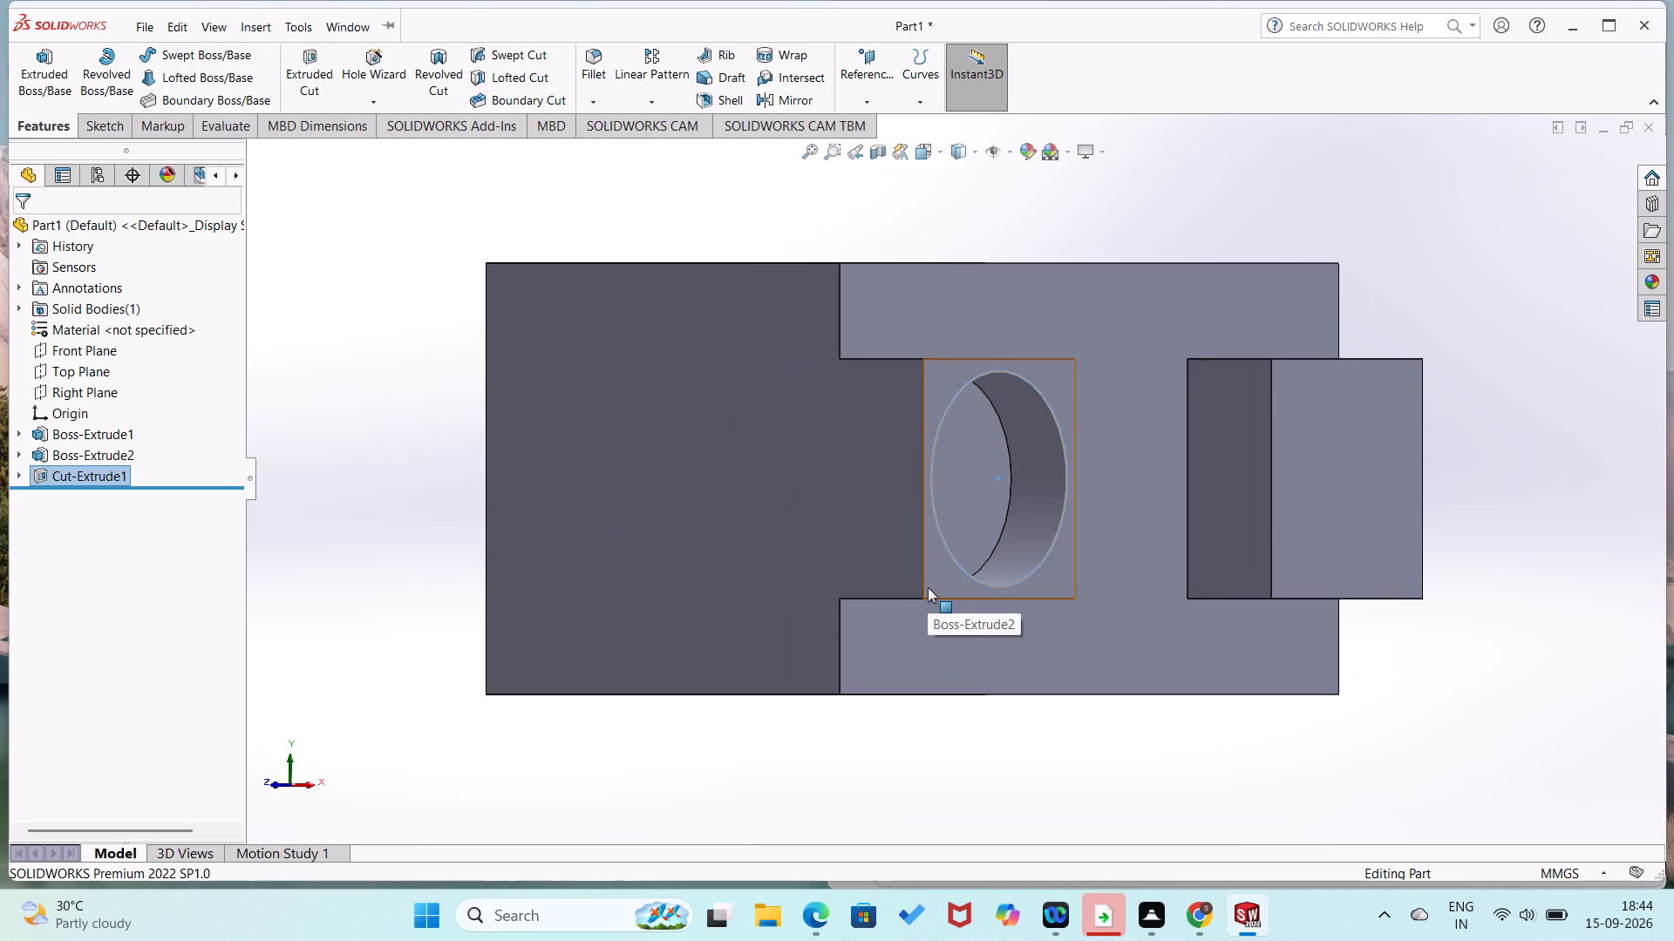
right_click(780, 576)
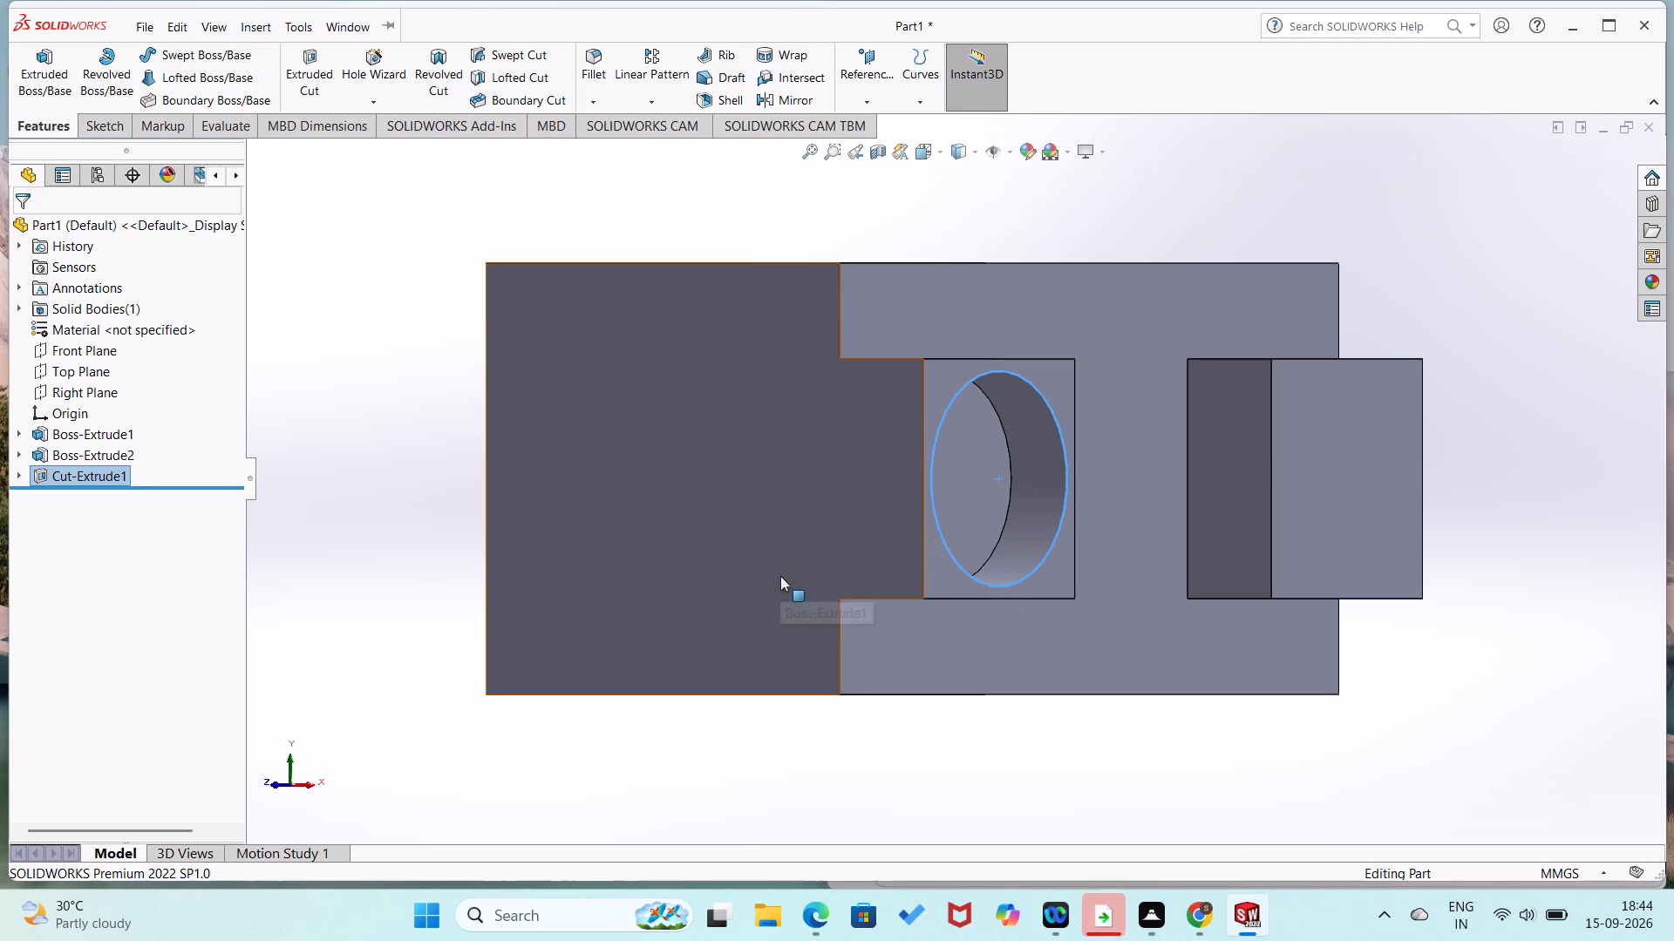
left_click(822, 505)
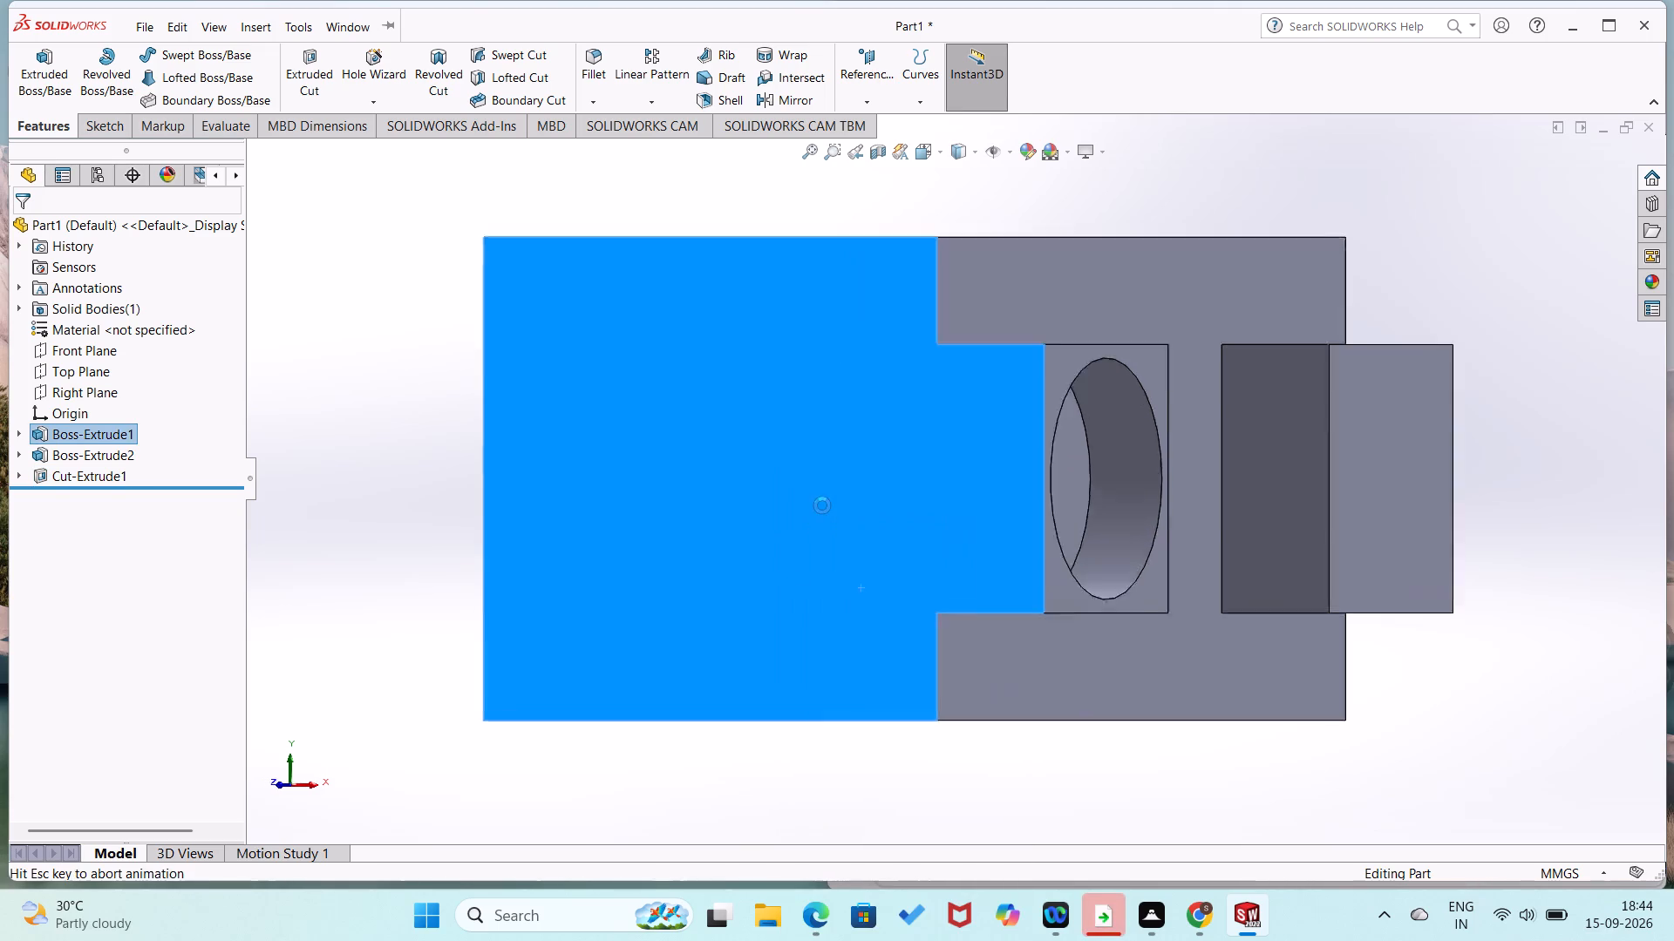
left_click(1281, 469)
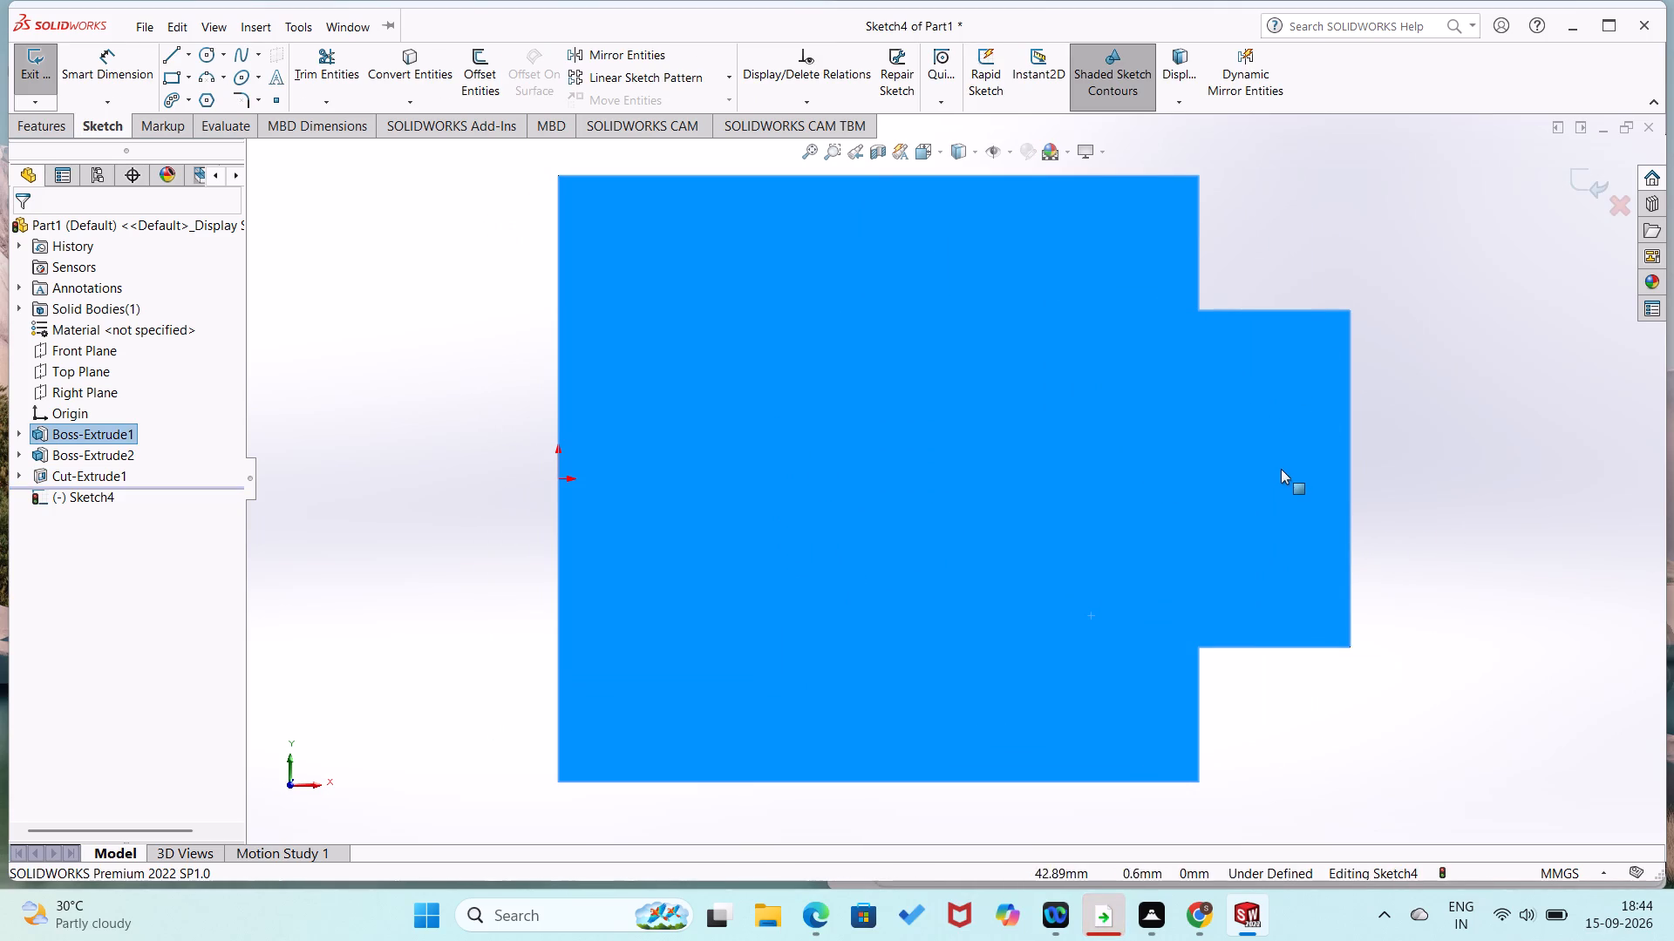
left_click(1416, 439)
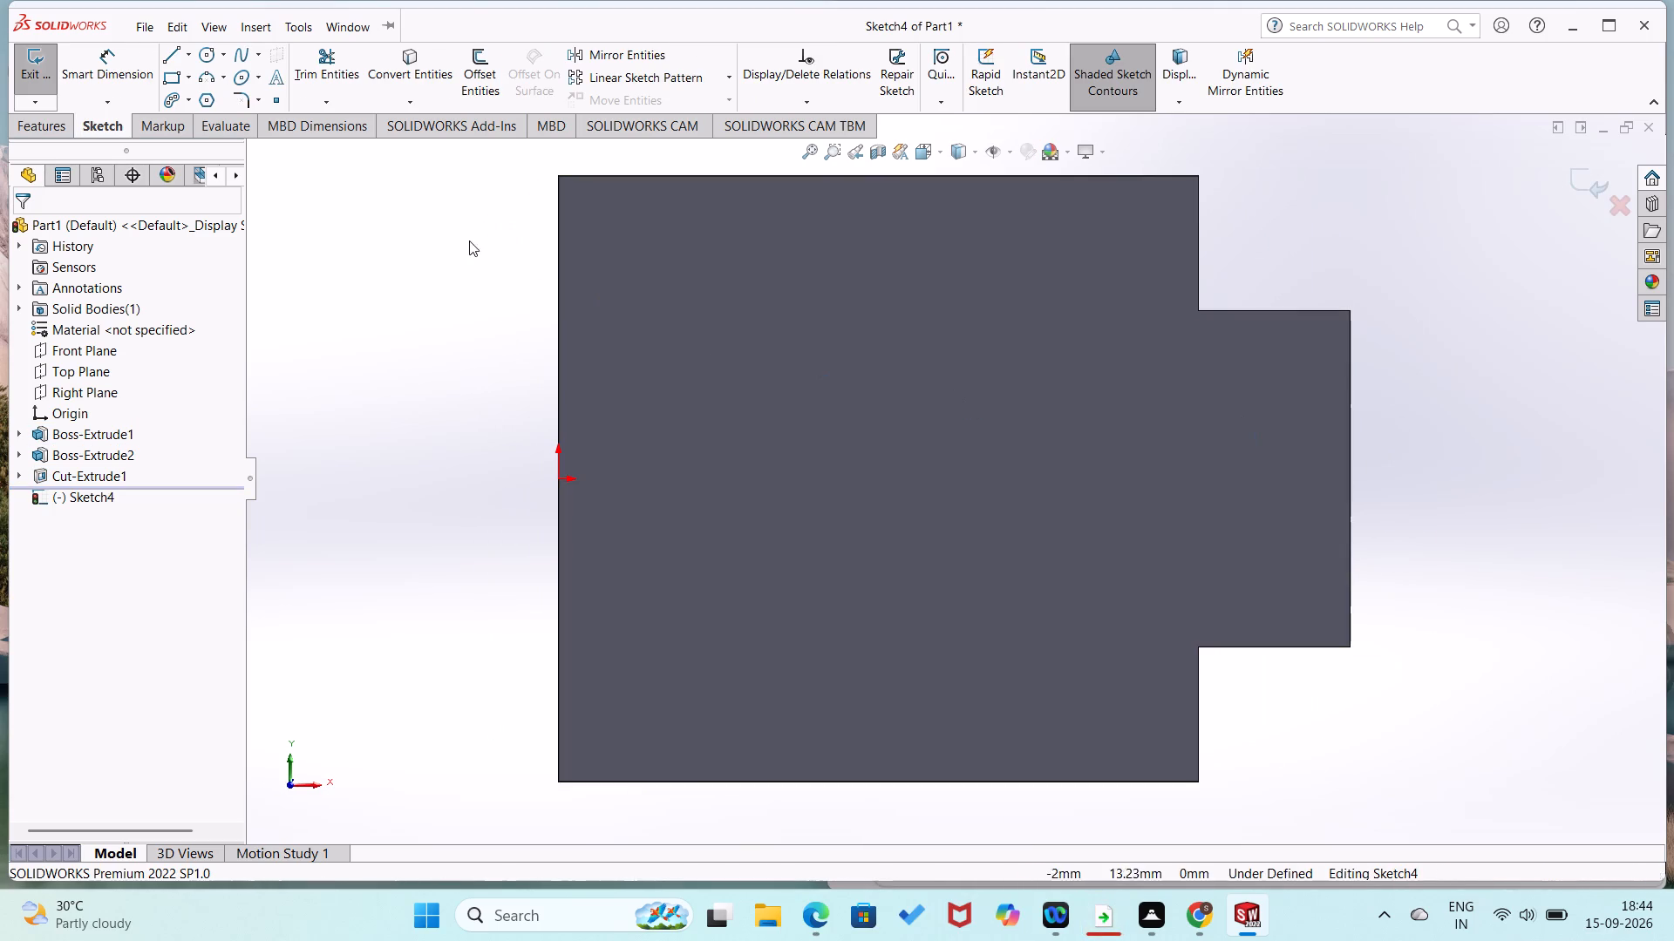
Sketch lines from the boss's outer edge midpoint: about 7.4 mm inward, about 6.3 mm up, and horizontally back to the outer edge.
left_click(167, 60)
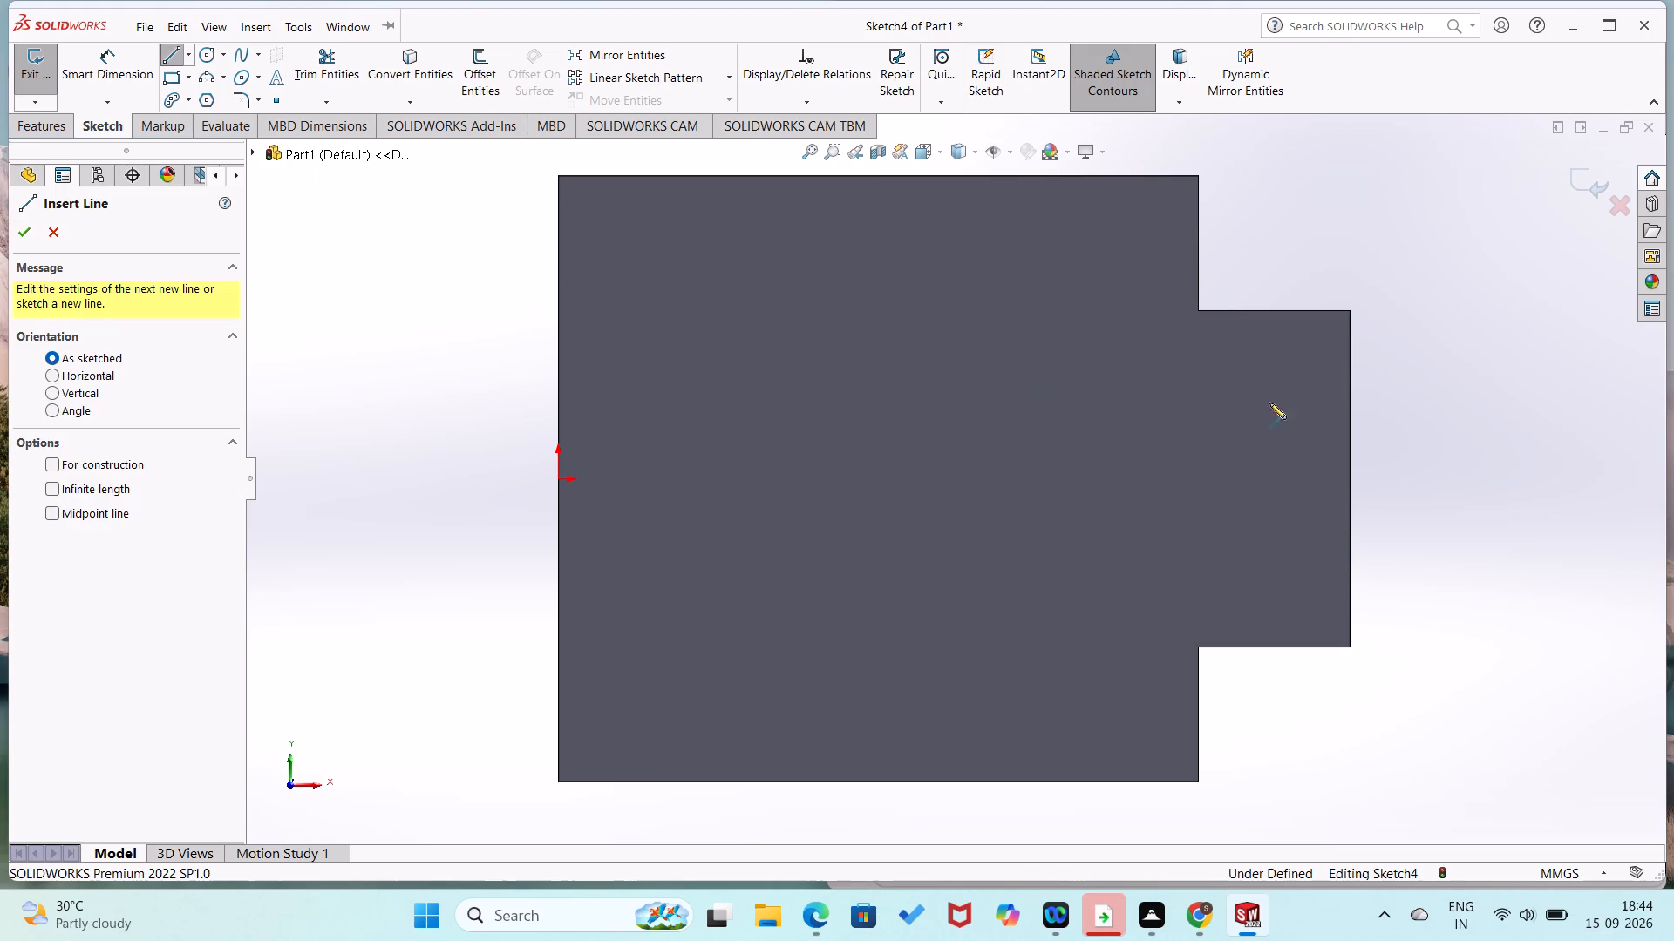
left_click(1349, 475)
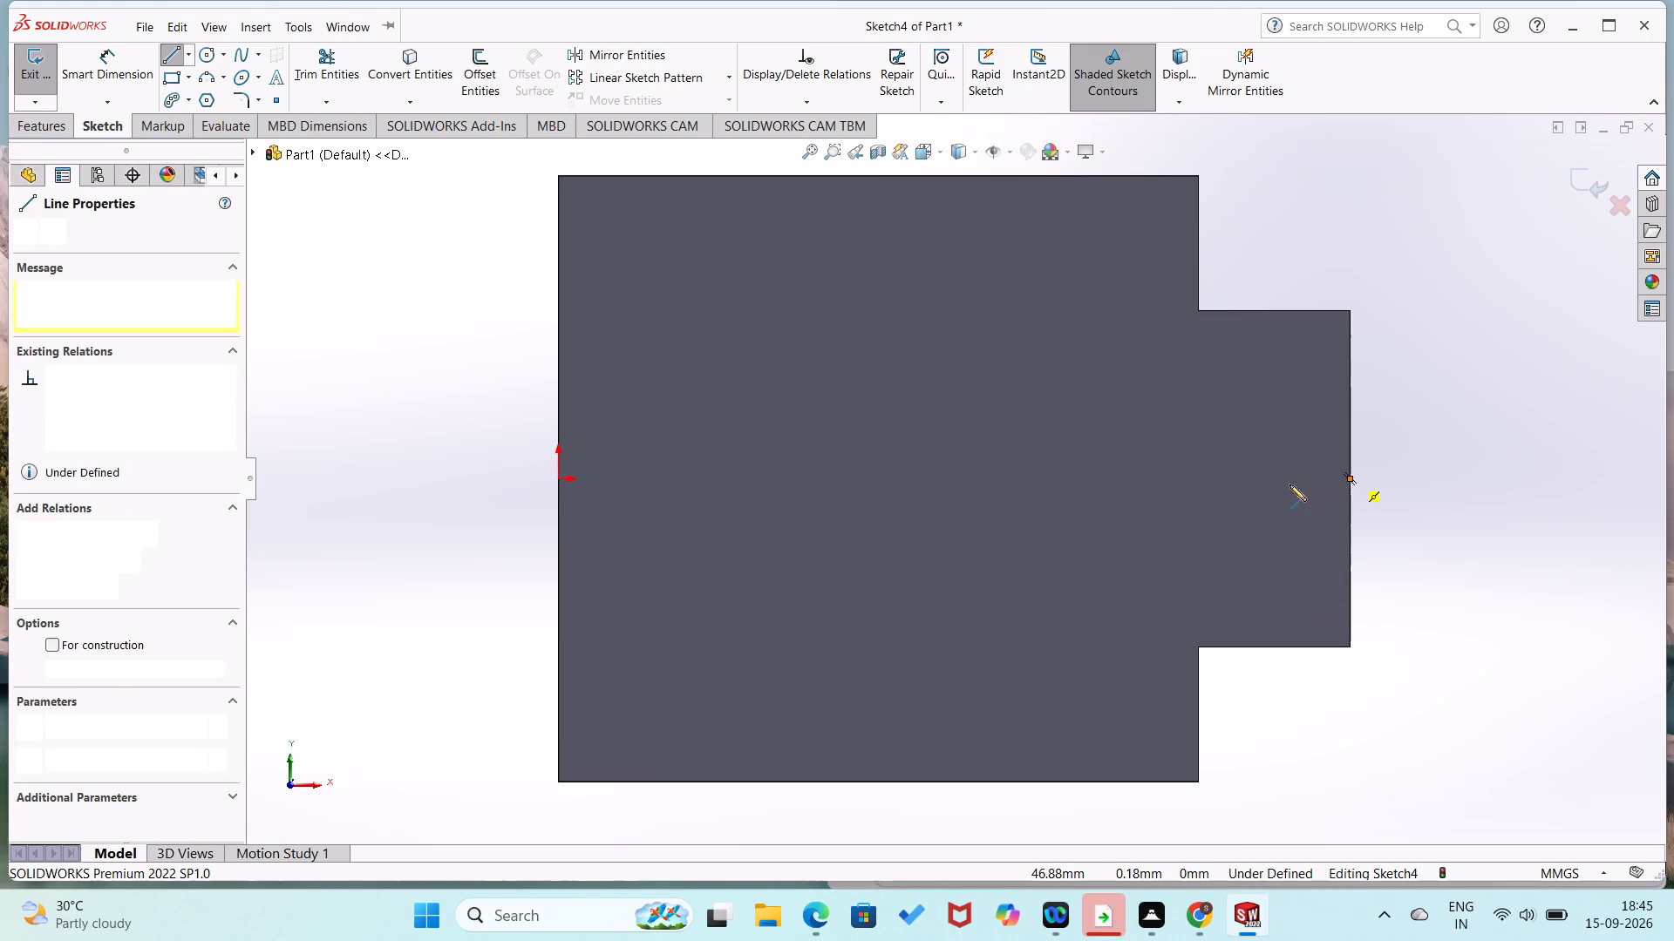
scroll(1280, 473, "up", 1)
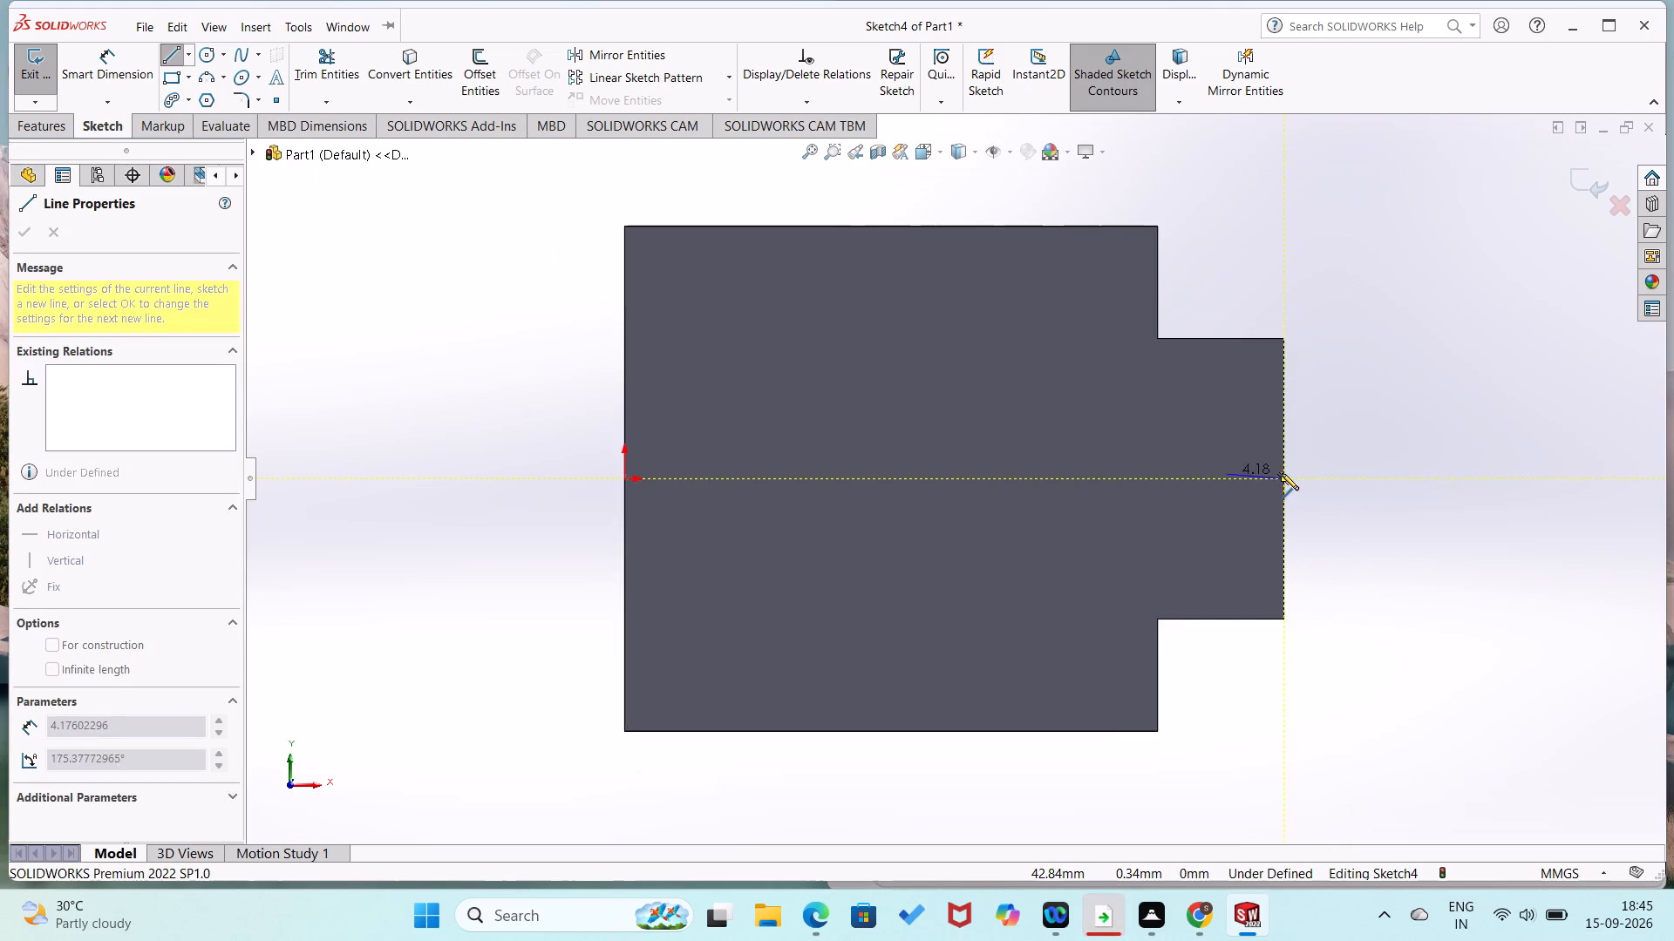
scroll(1283, 472, "down", 2)
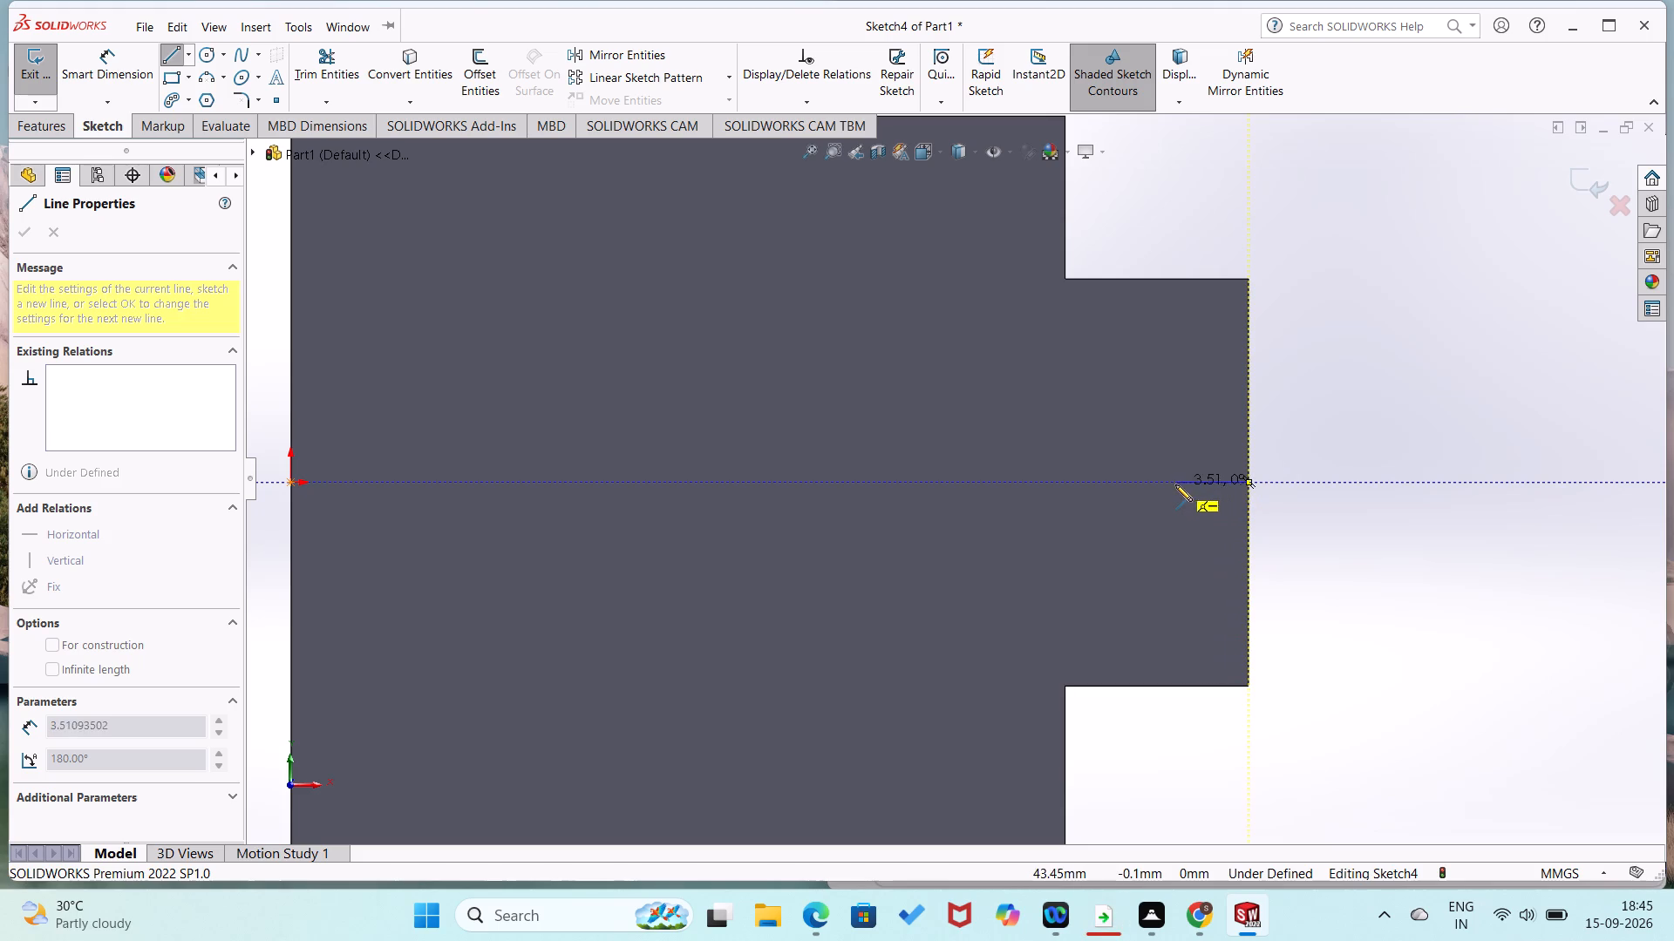
left_click(1098, 479)
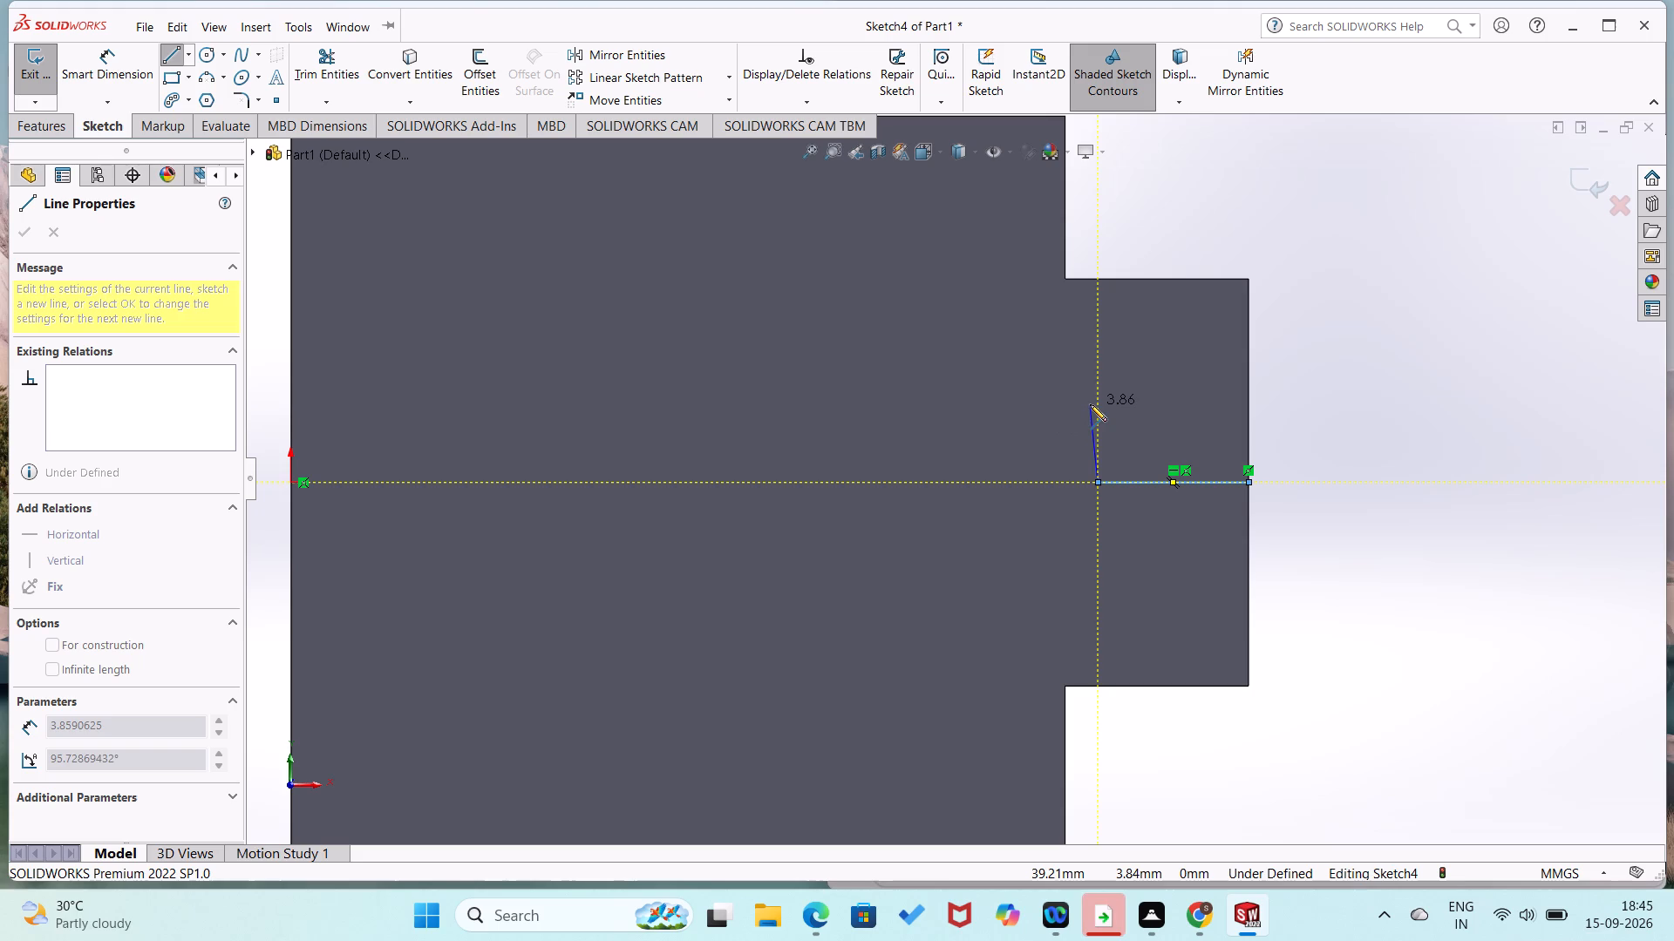
left_click(1100, 355)
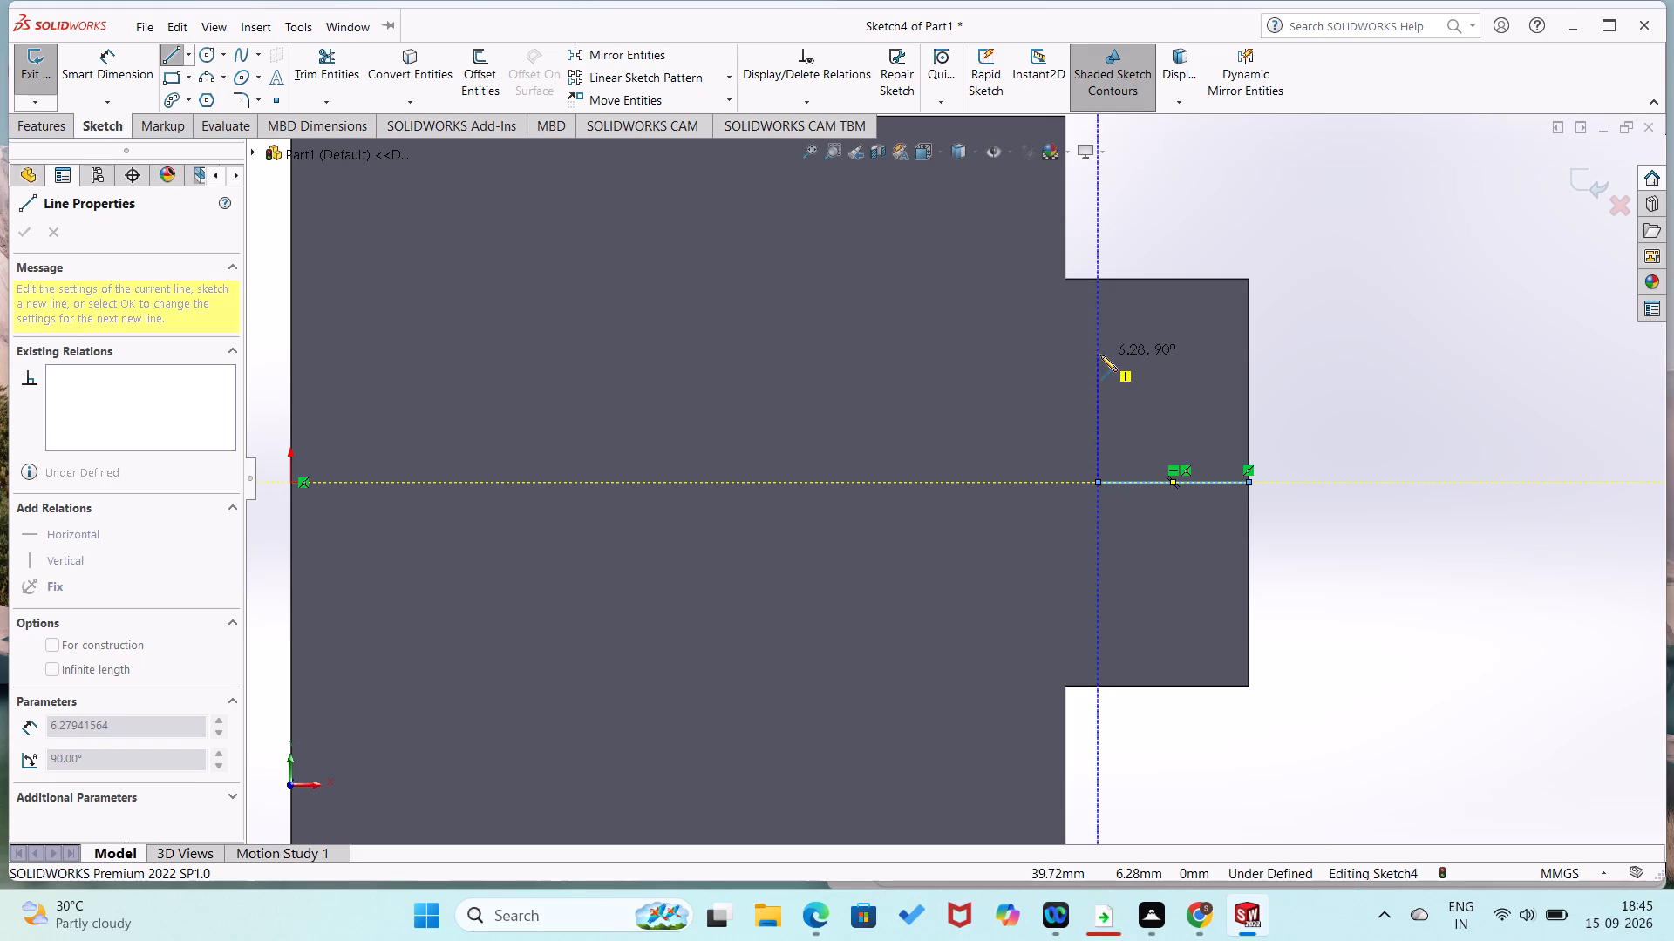
left_click(1249, 355)
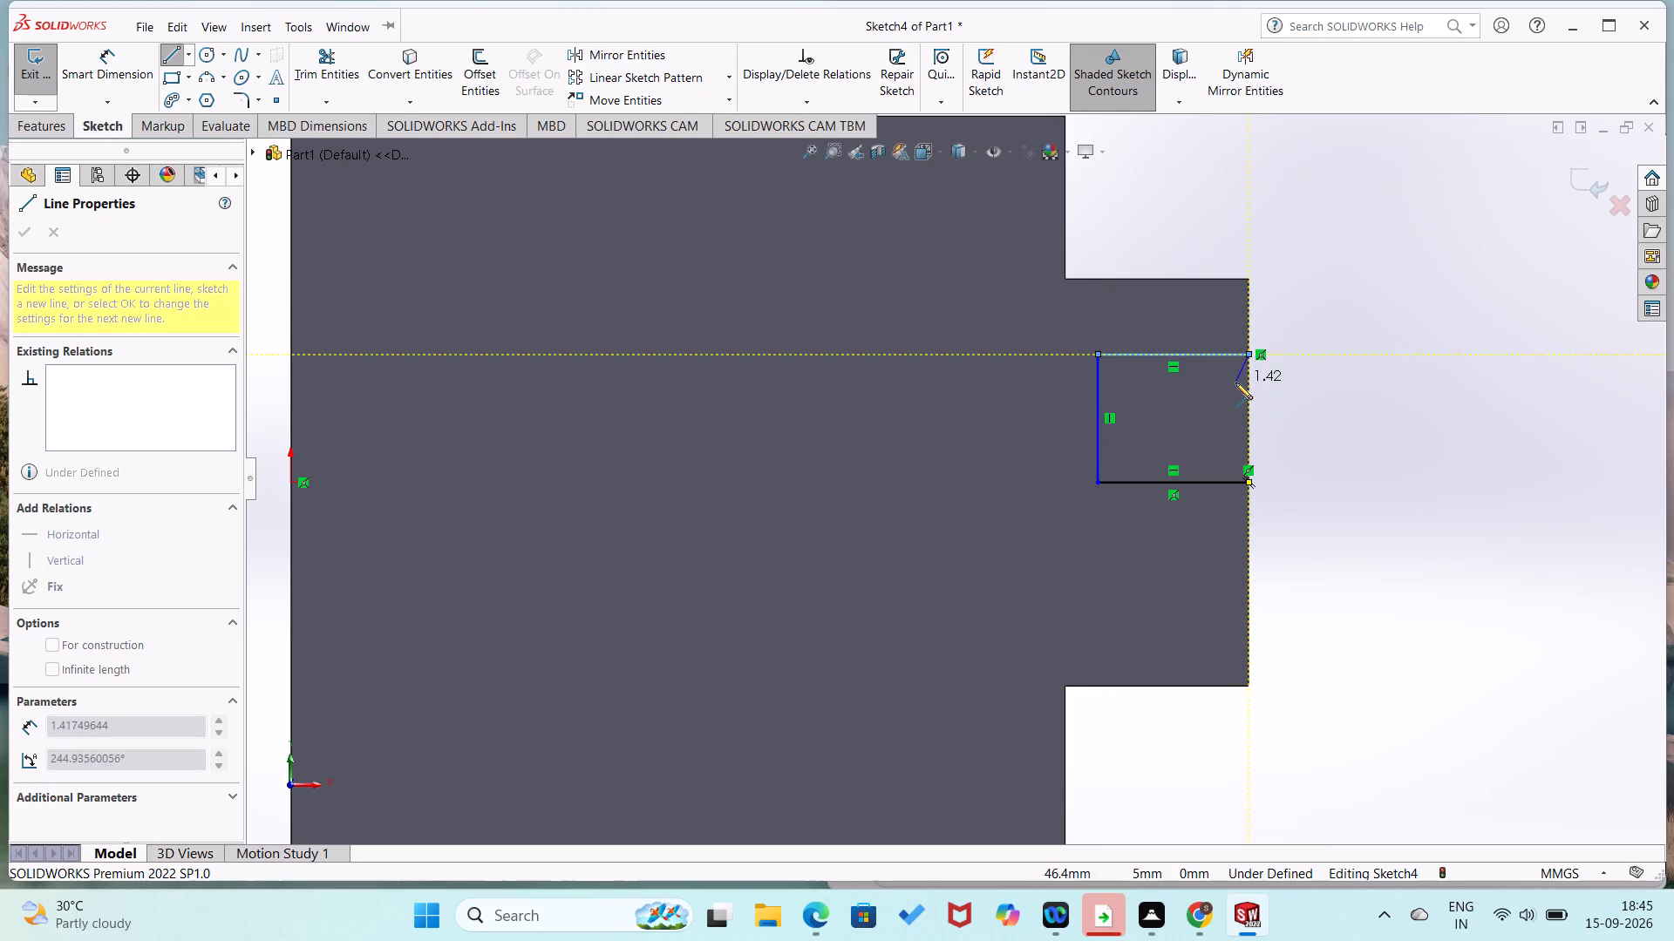
key("Escape")
Sketch the lower half from the centre line's inner end: about 6.3 mm down, then about 7.4 mm horizontally to the boss's outer edge.
right_click_drag(887, 470, 795, 511)
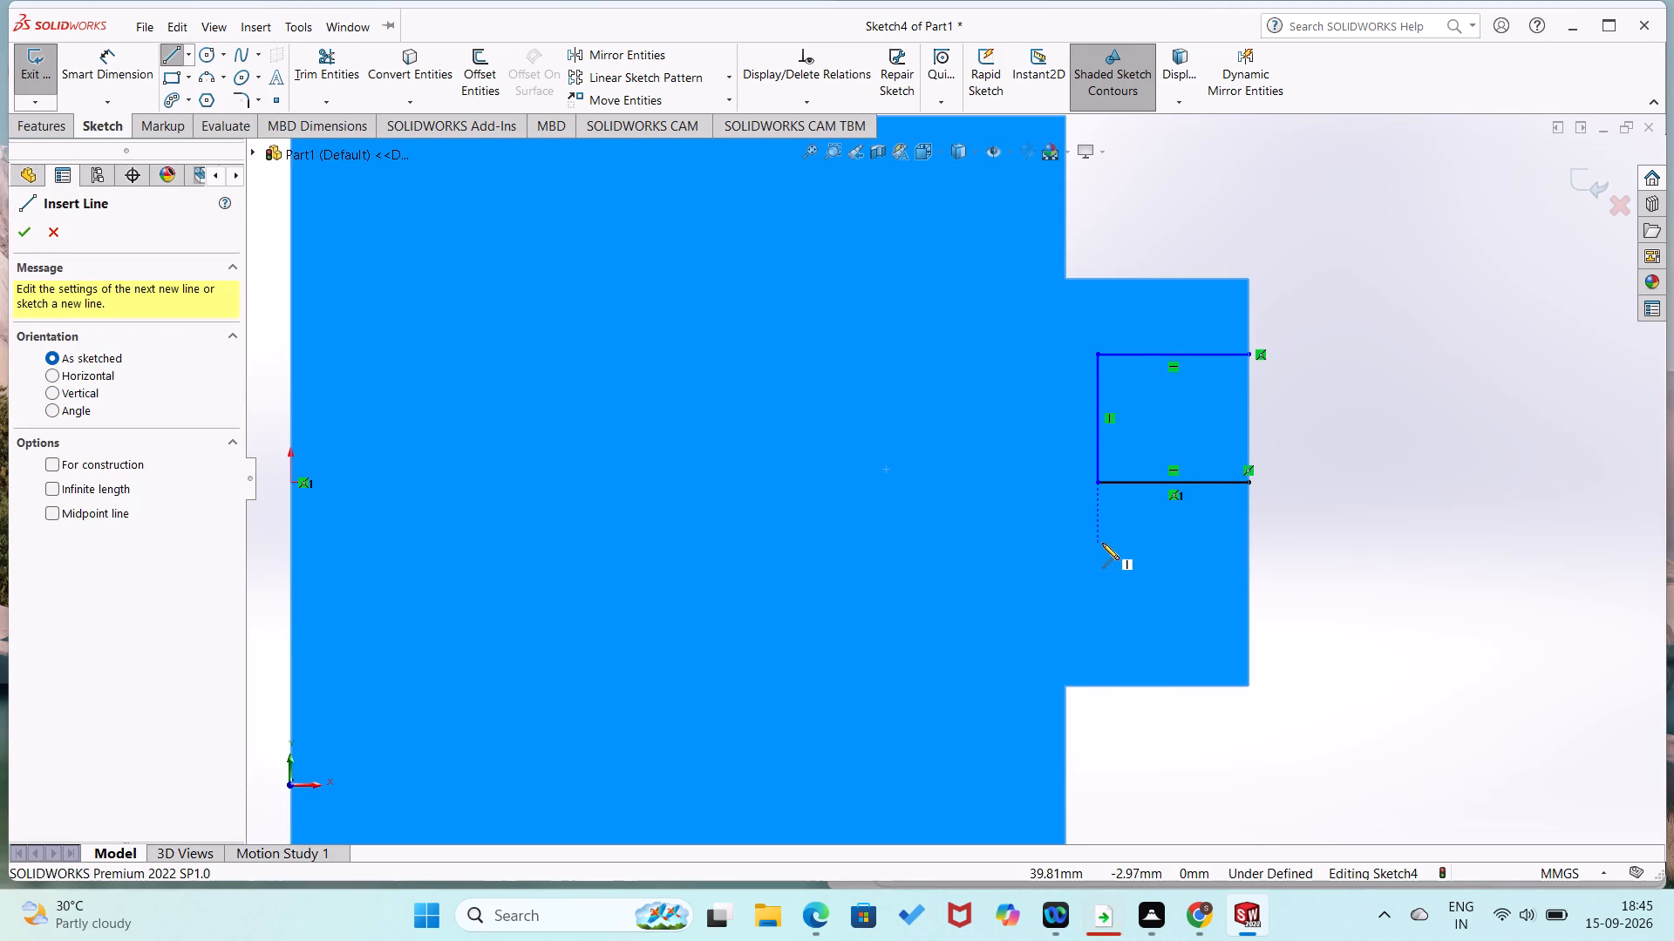
left_click(1099, 483)
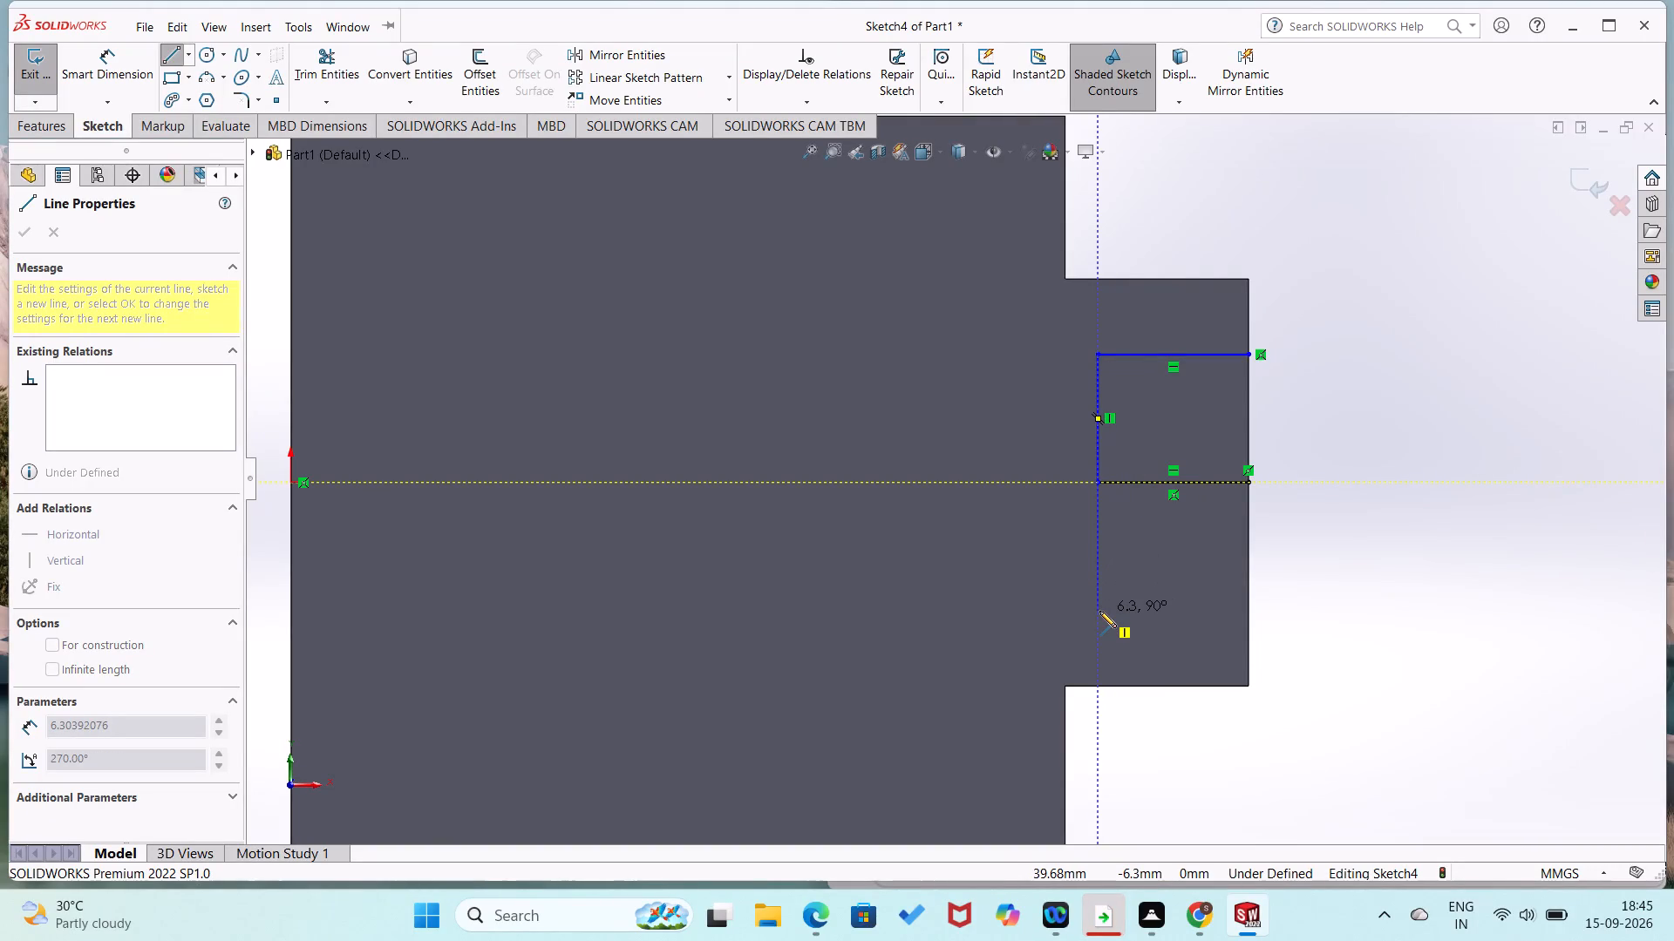
left_click(1099, 611)
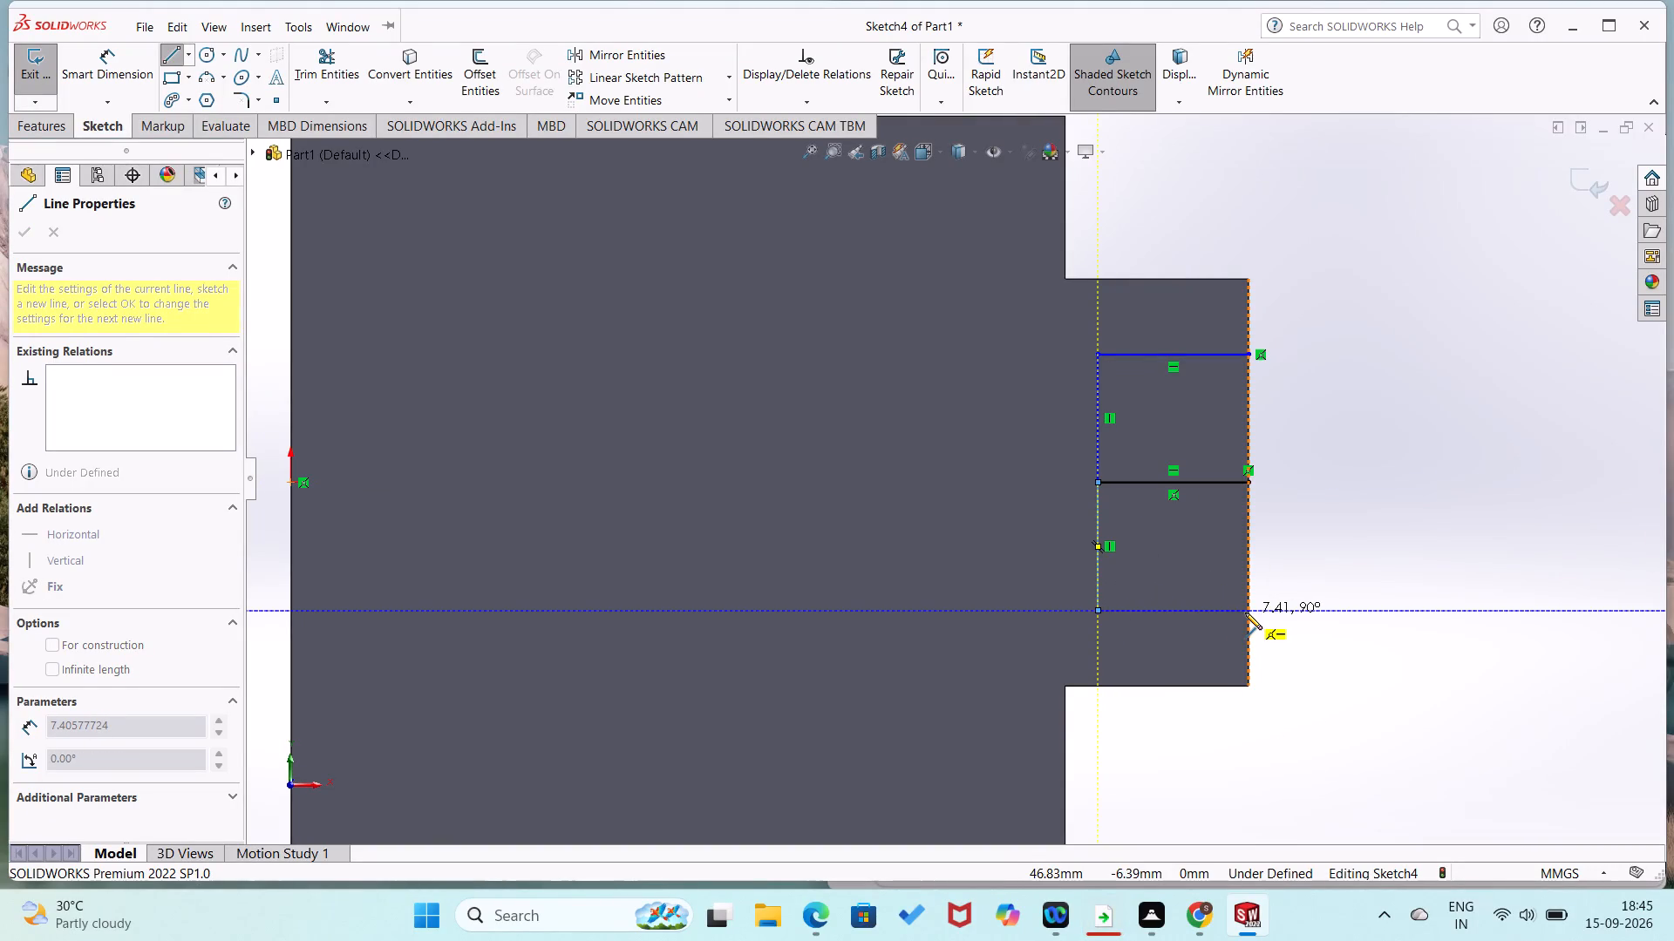
left_click(1249, 613)
right_click(1249, 612)
left_click(1263, 622)
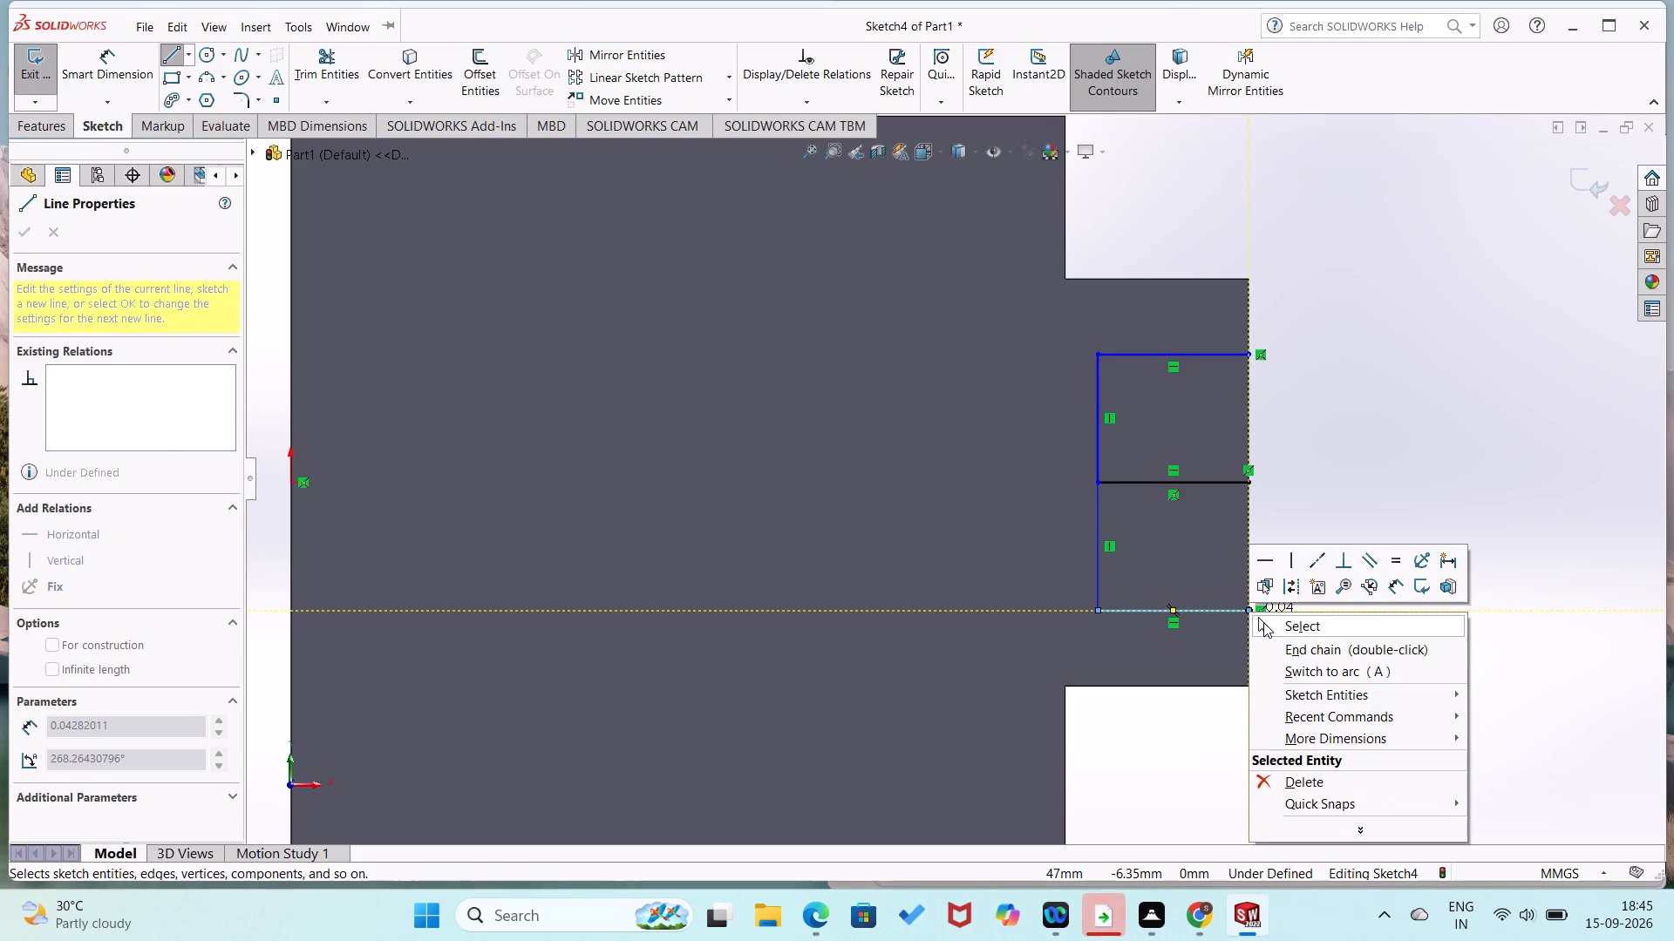
Dimension the profile's upper vertical line to 3 mm.
right_click_drag(1306, 512, 1341, 346)
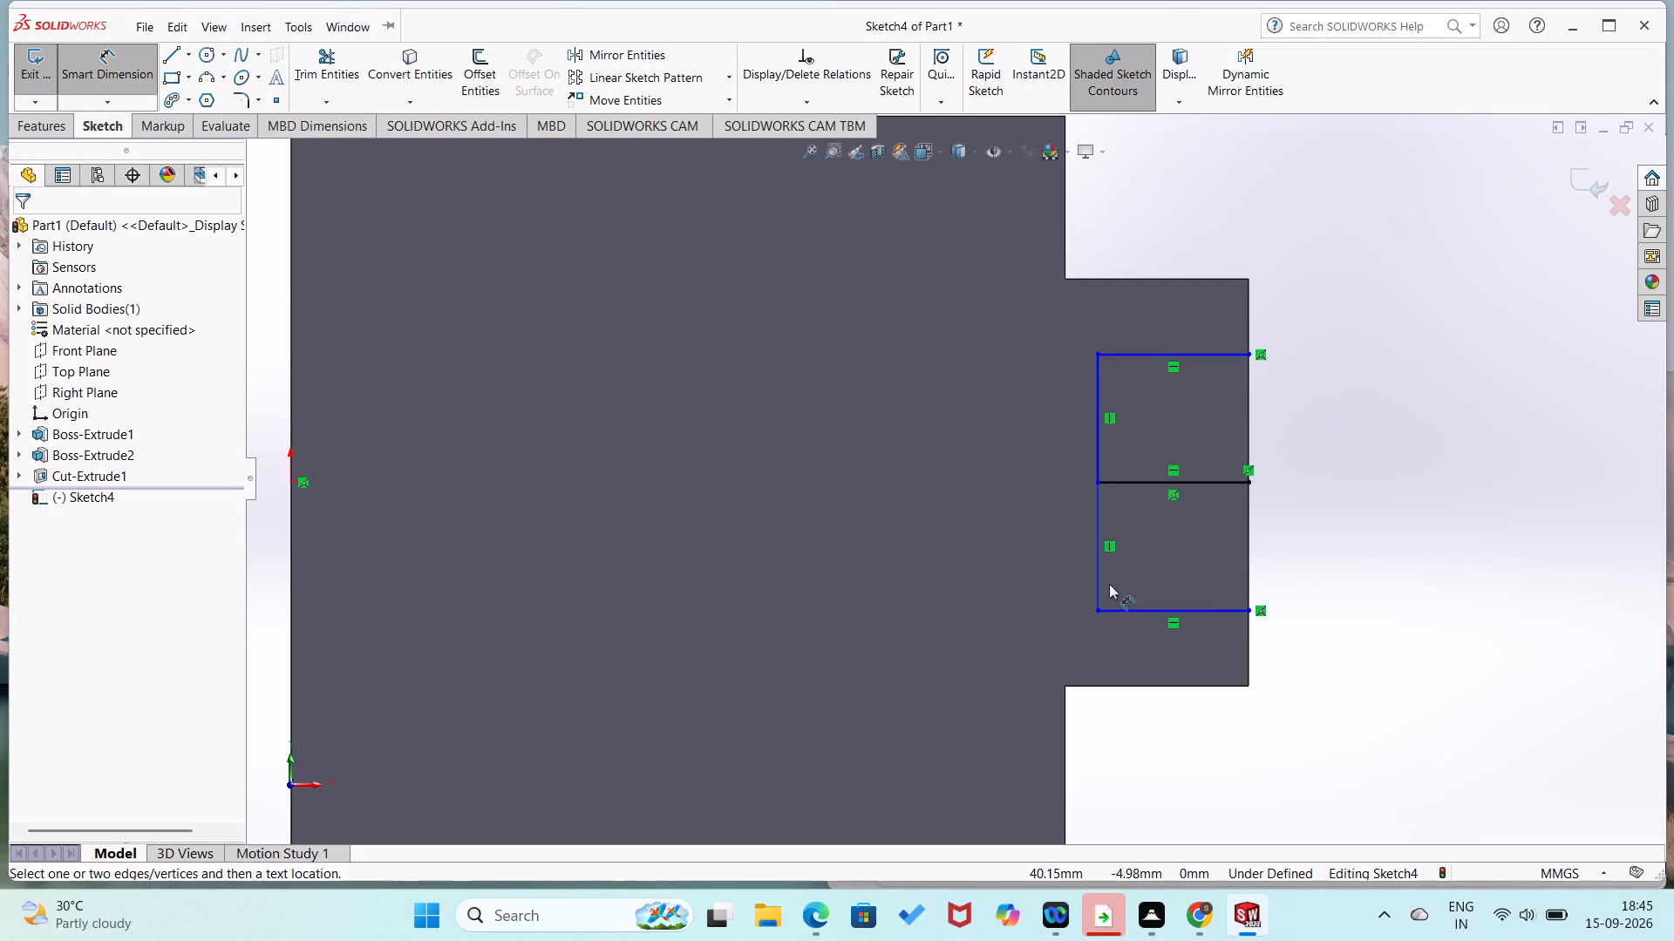
left_click(1101, 474)
left_click(1065, 480)
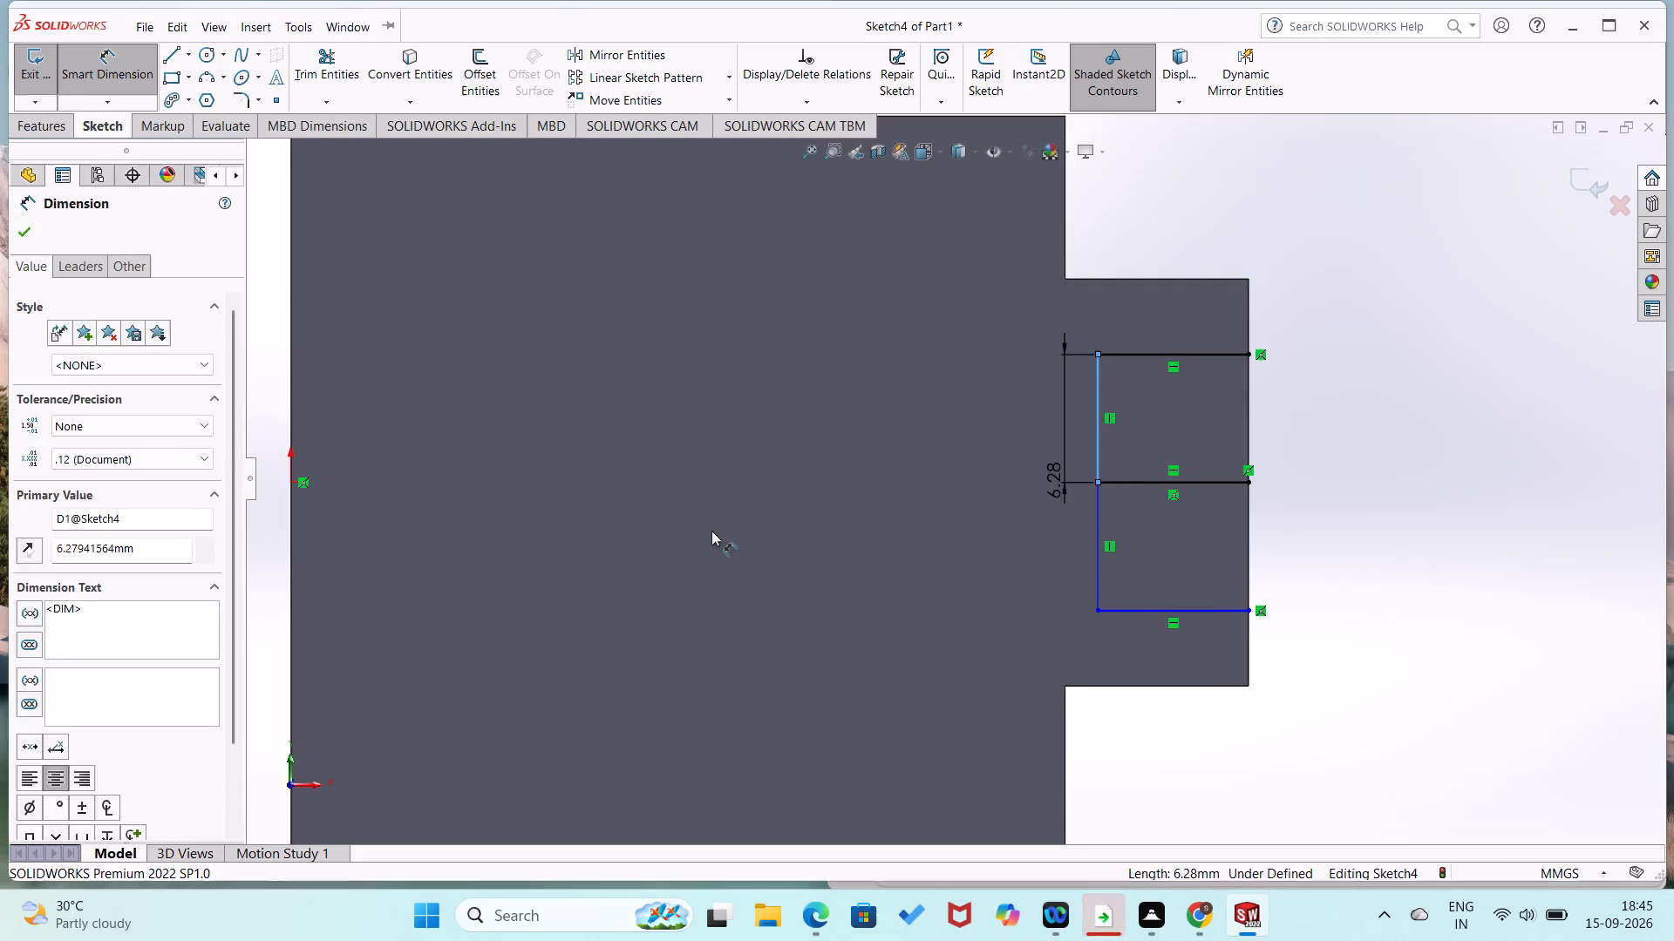
key("3")
key("Return")
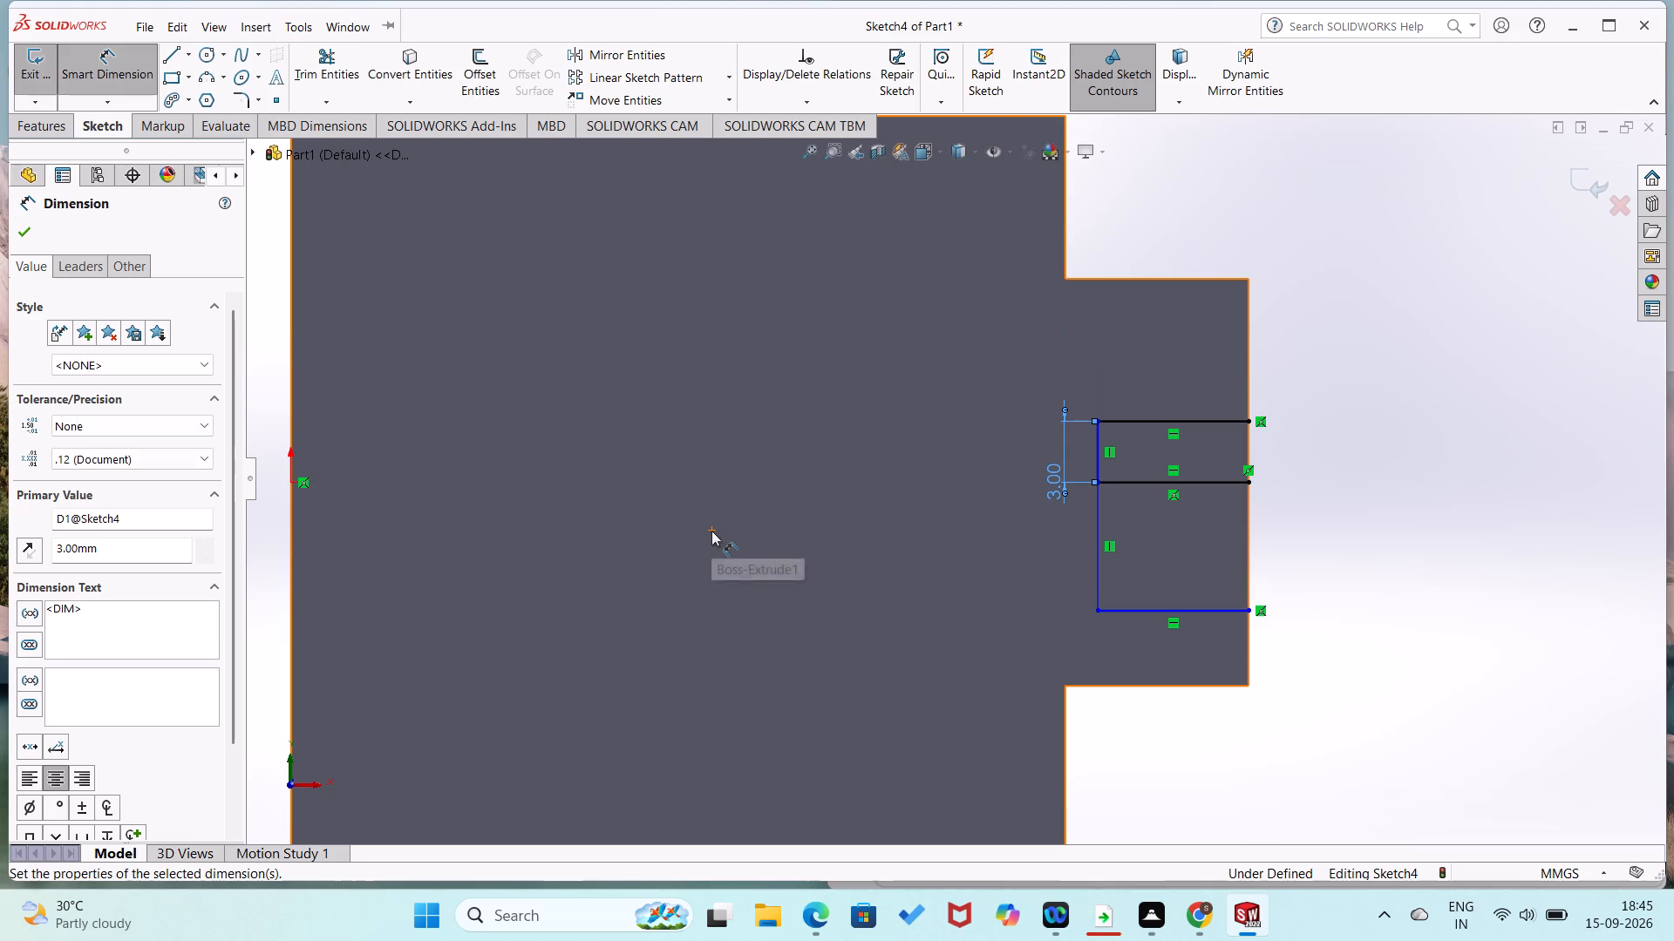
Dimension the profile's lower vertical line to 3 mm and its lower horizontal line to 6 mm.
left_click(1094, 526)
left_click(1045, 543)
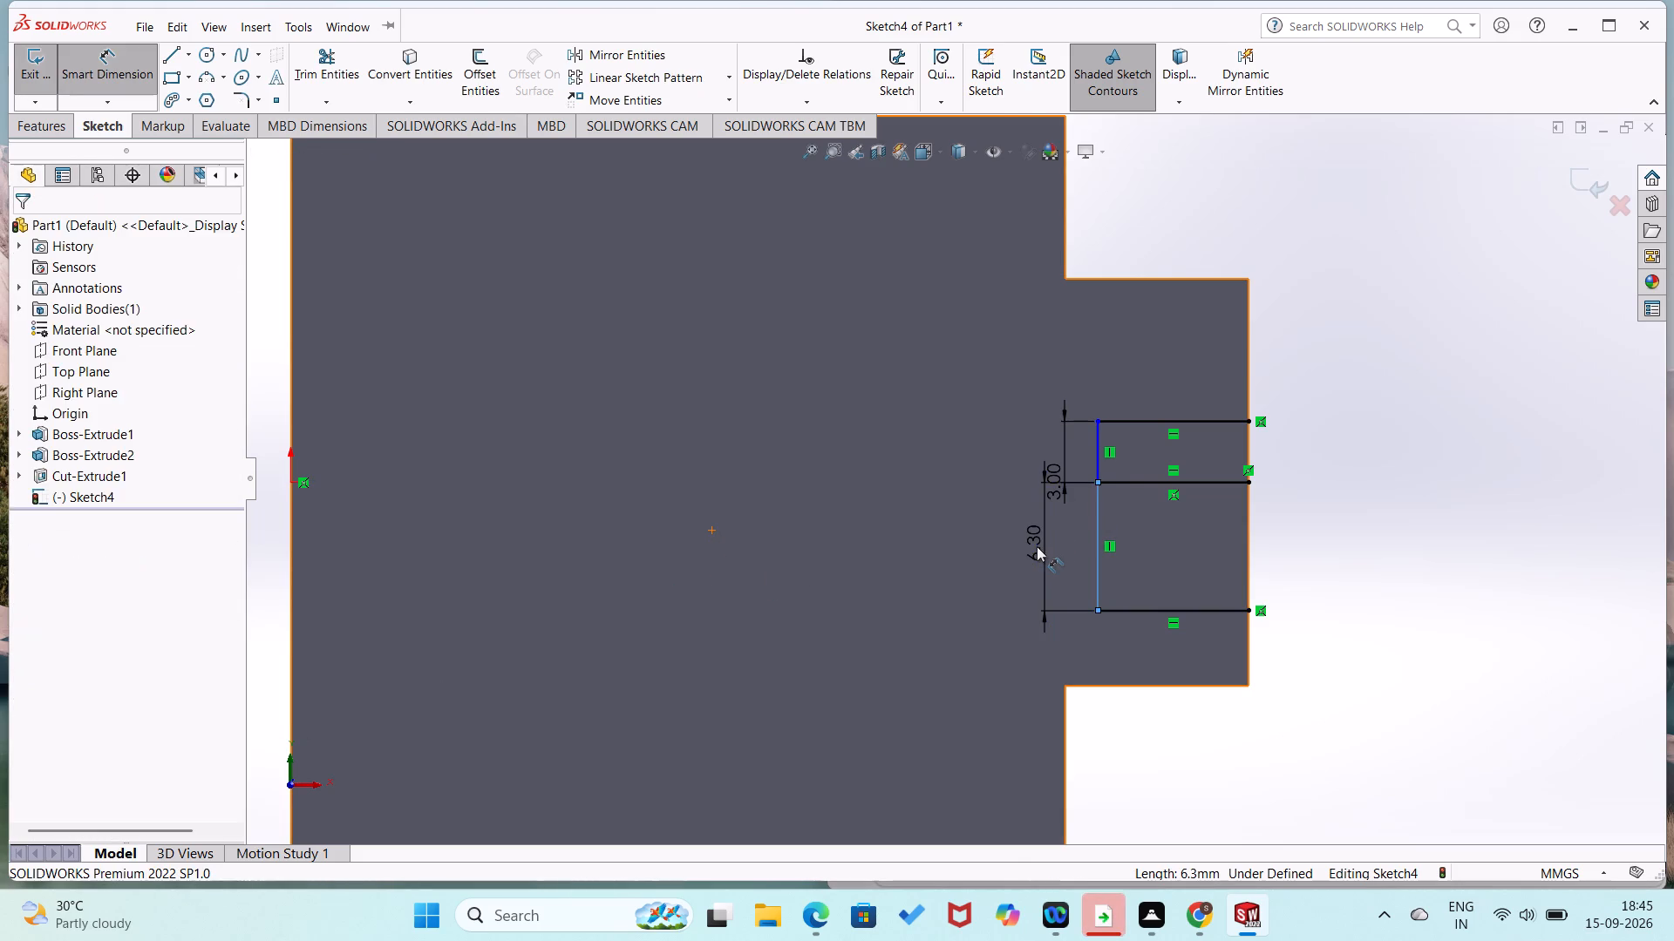
key("3")
key("Return")
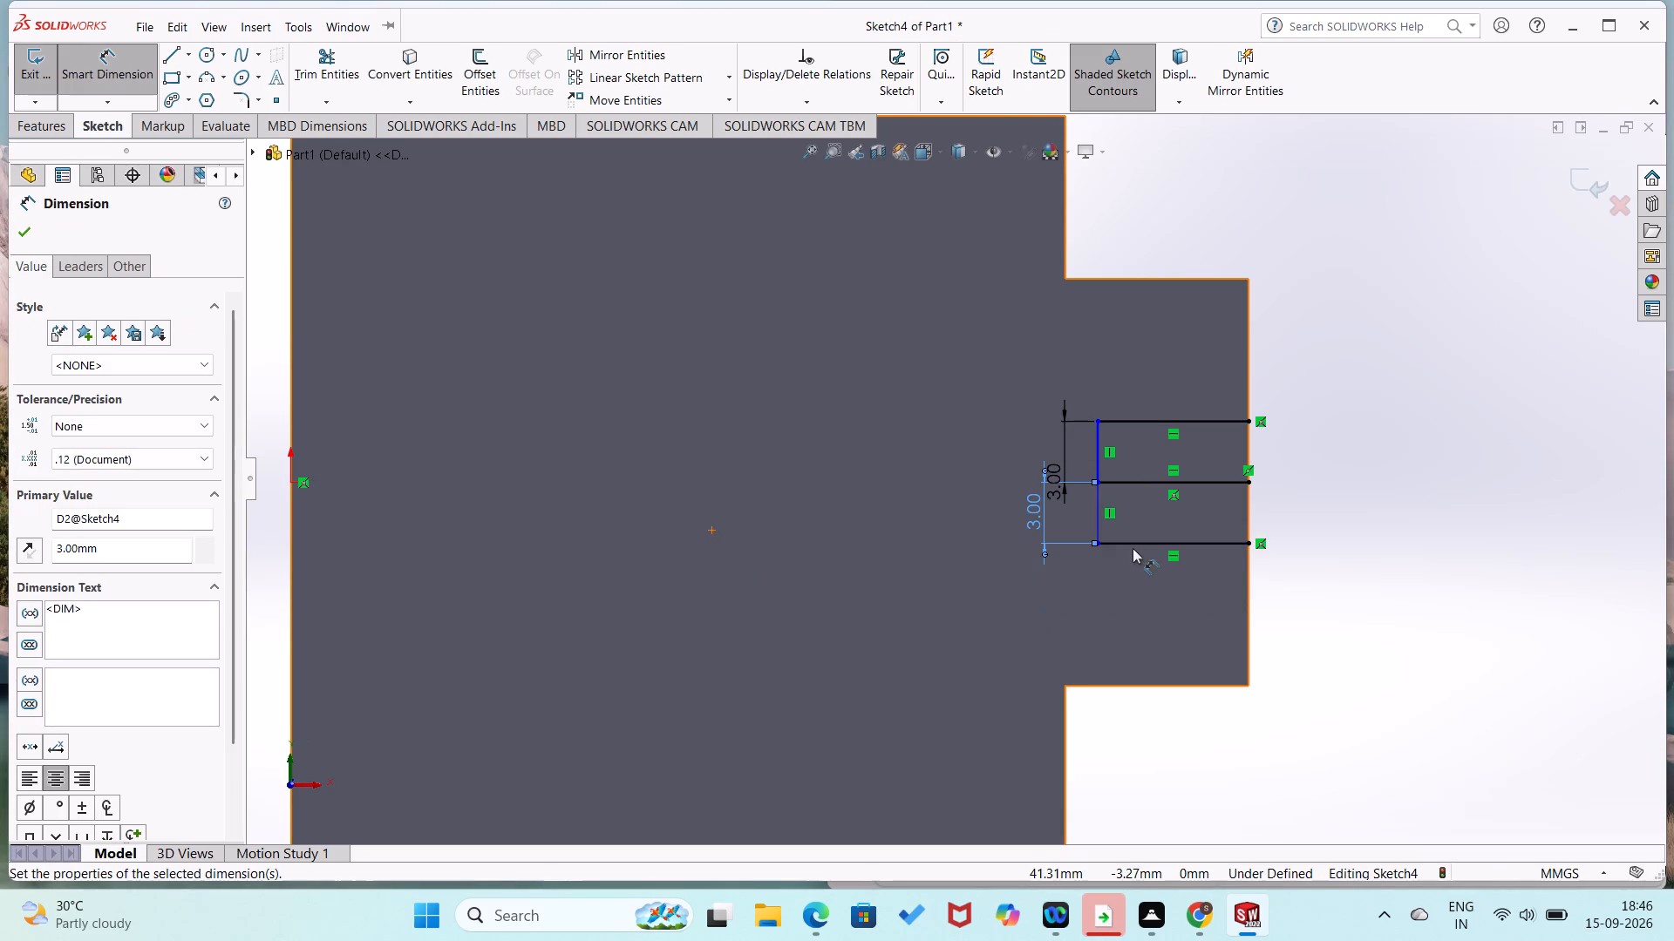
left_click(1133, 548)
left_click(1137, 576)
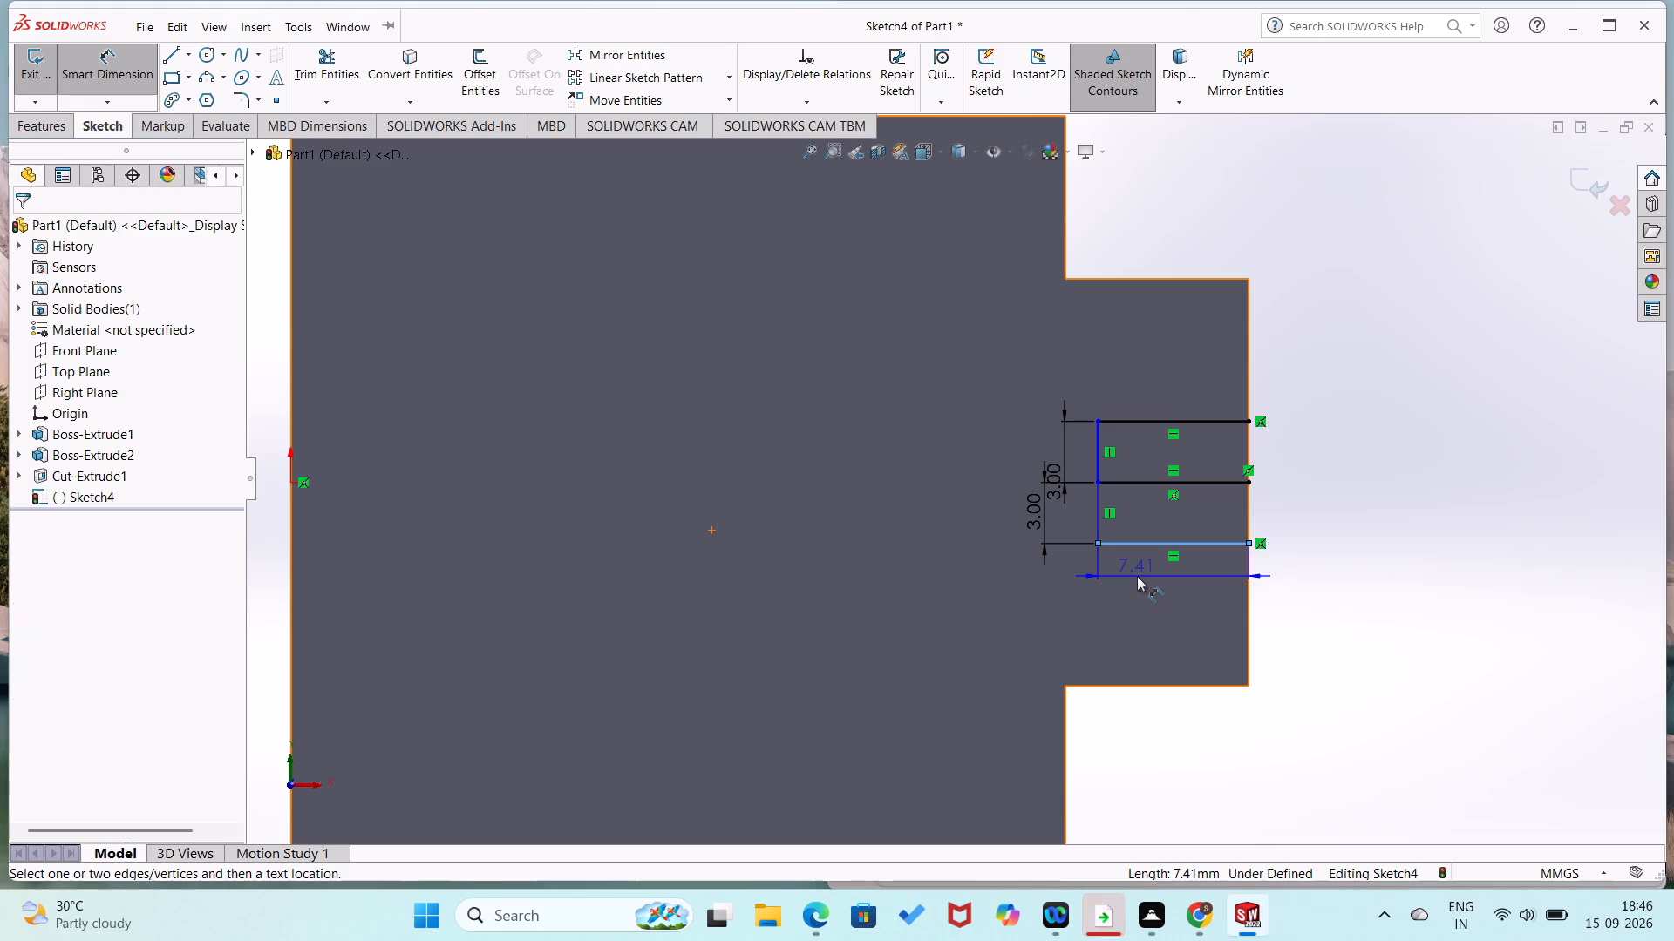
key("6")
key("Return")
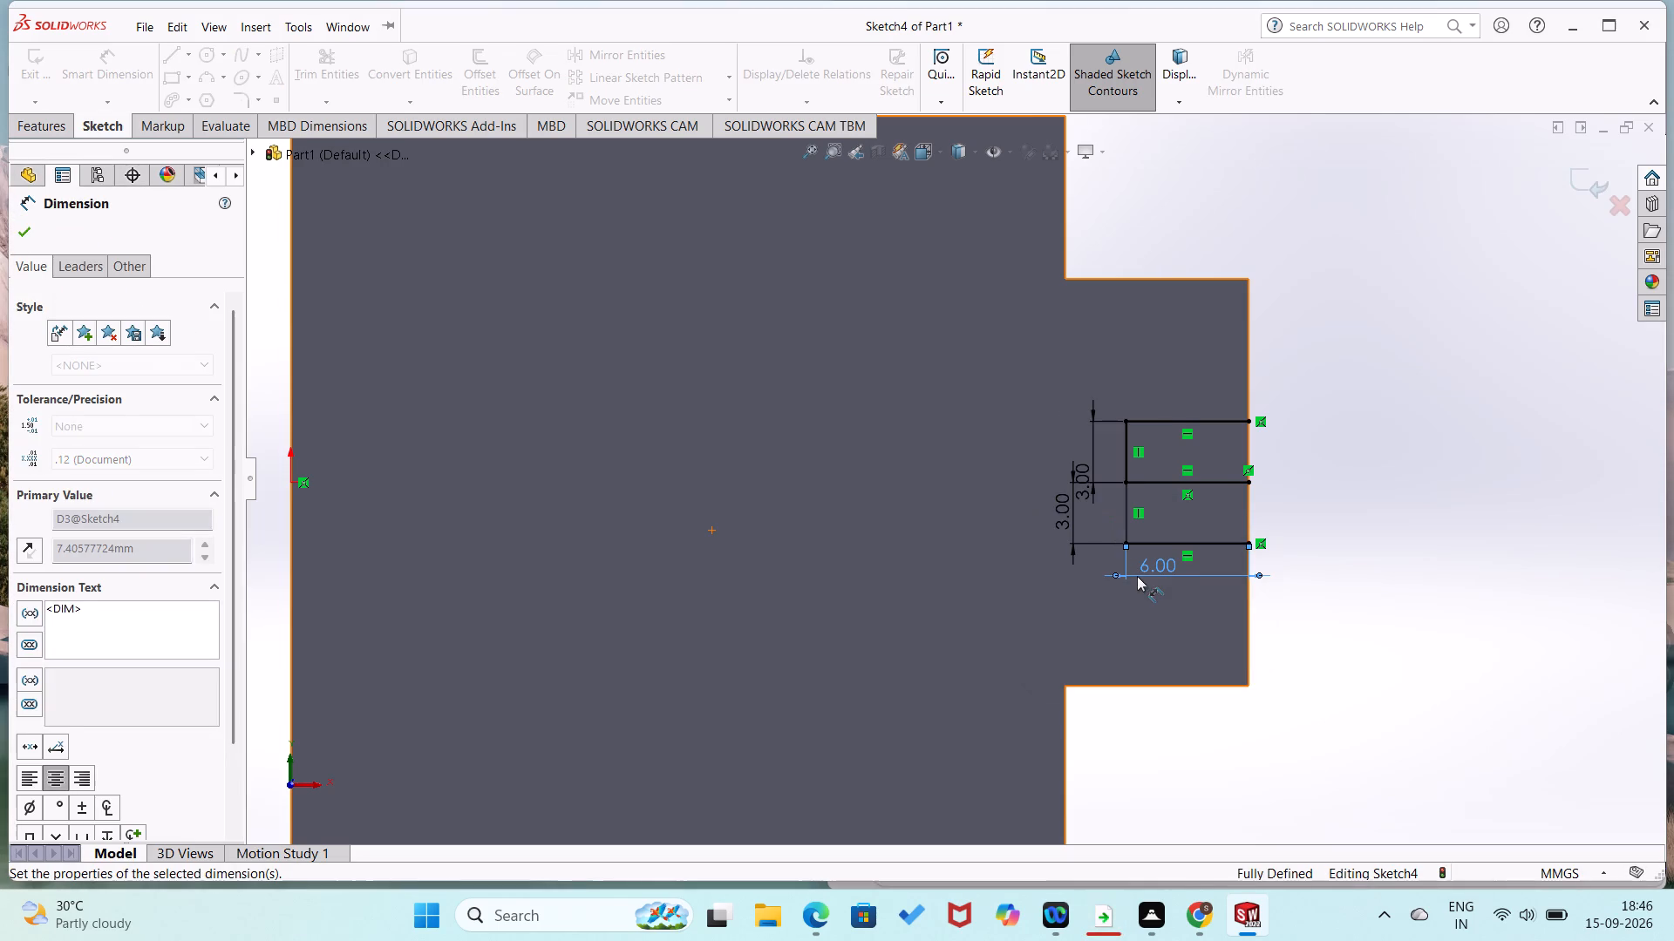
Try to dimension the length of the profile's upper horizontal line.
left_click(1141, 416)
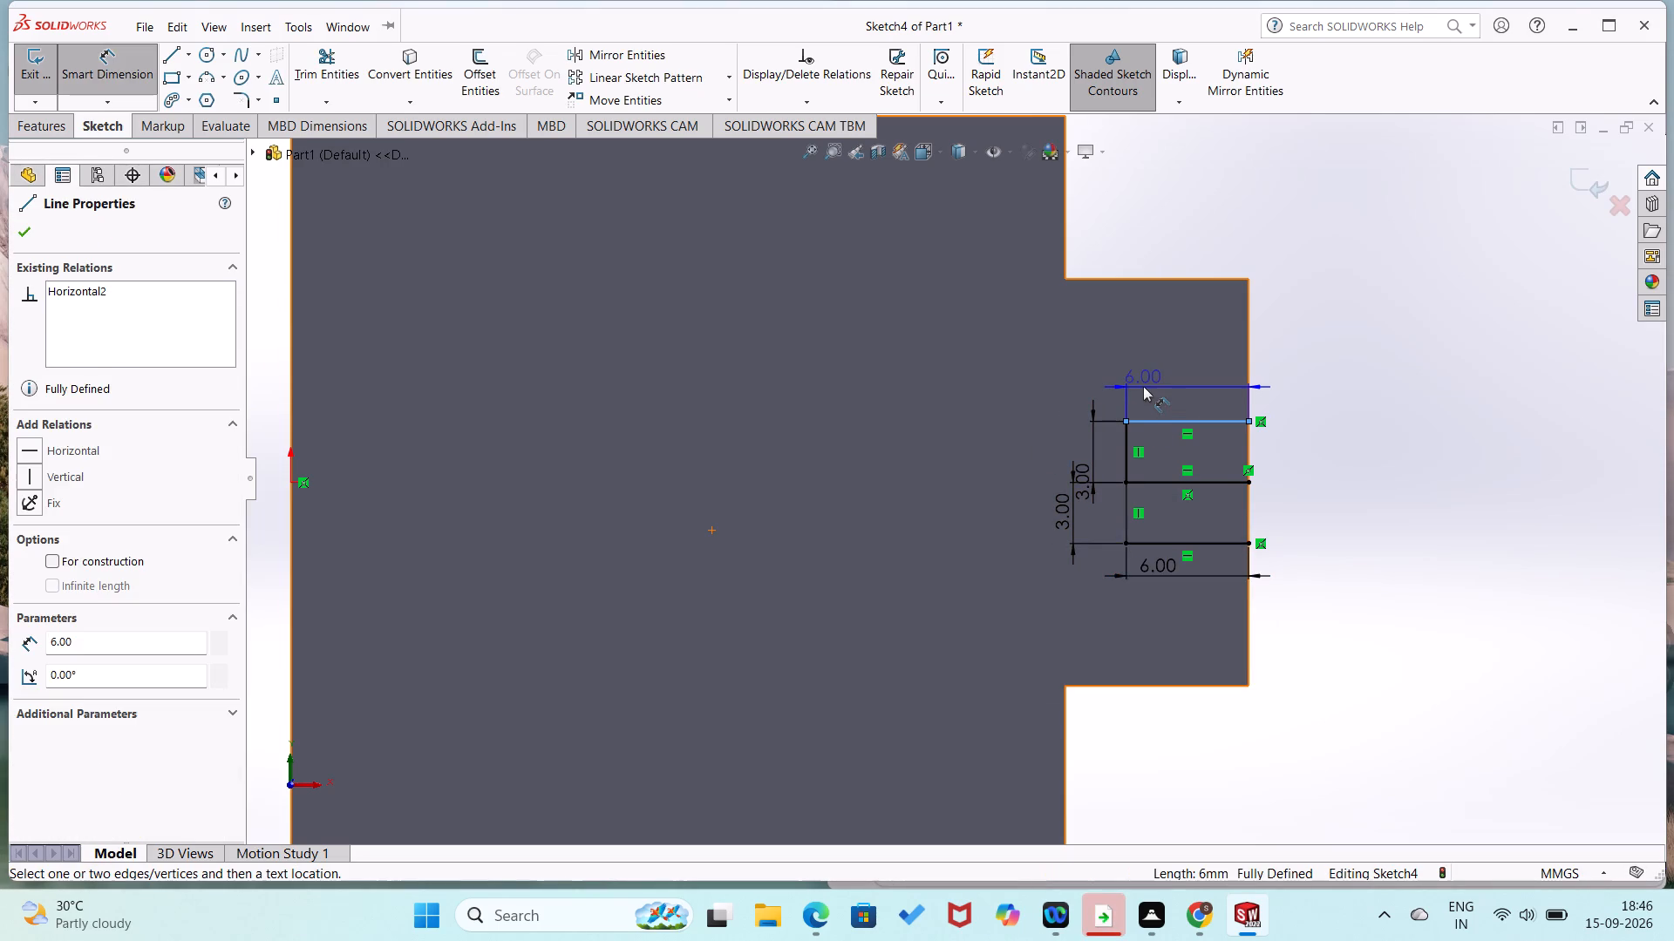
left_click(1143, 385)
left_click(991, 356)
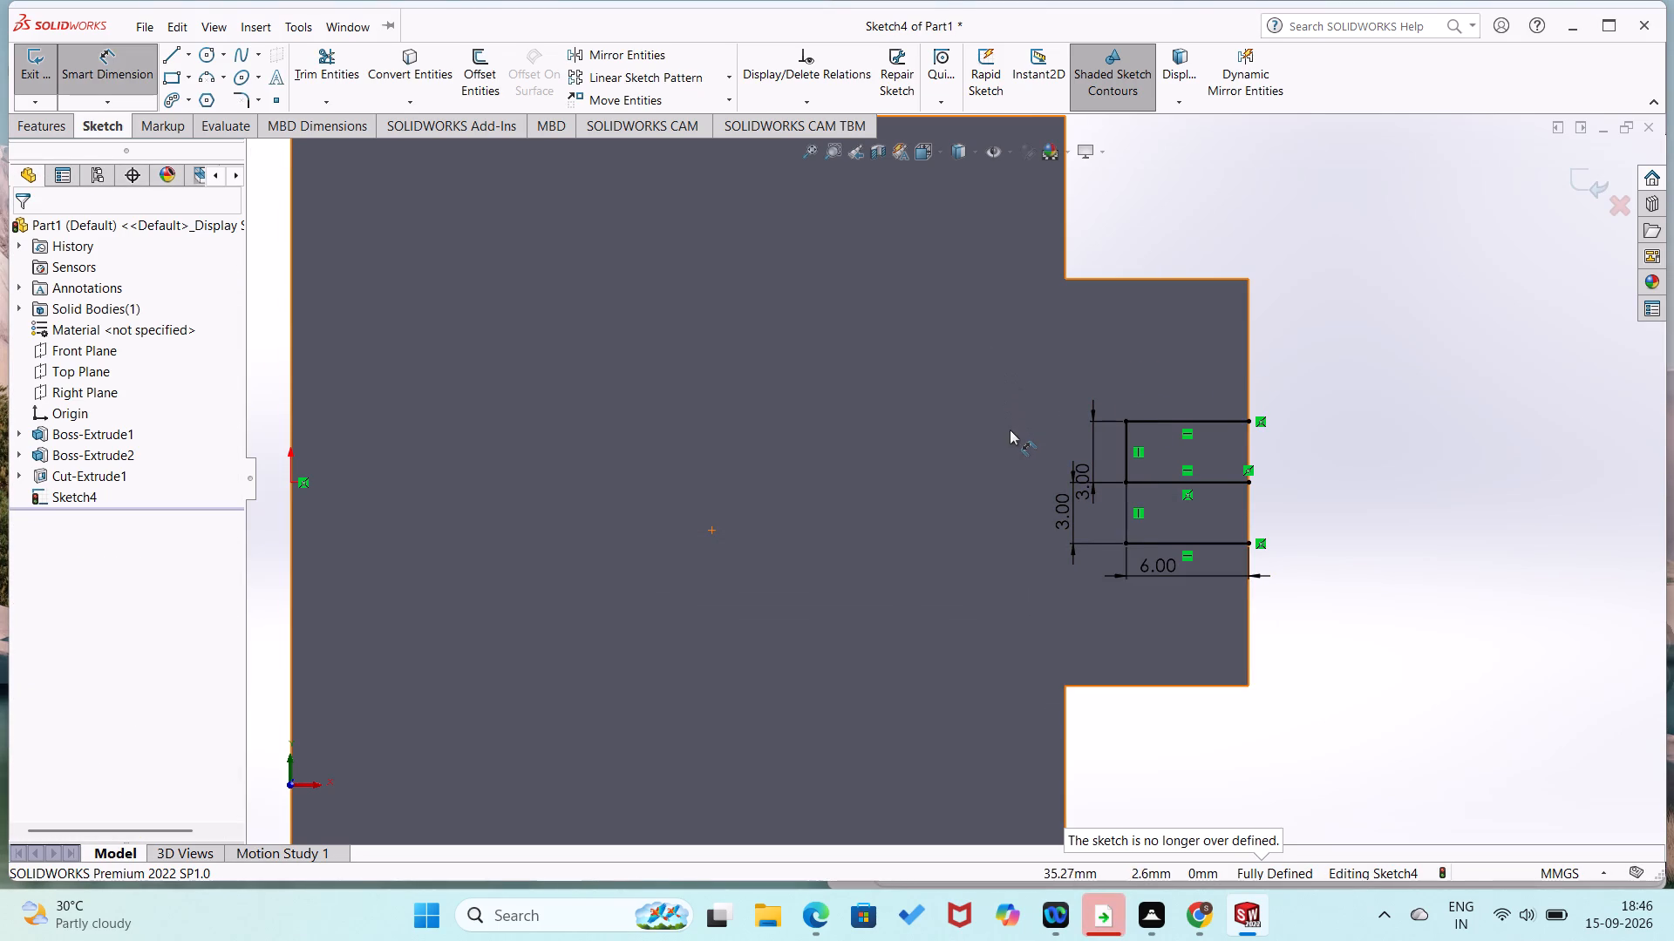
Delete the horizontal centre line that runs through the middle of the profile to the boss's outer edge.
middle_click_drag(1012, 430, 945, 461)
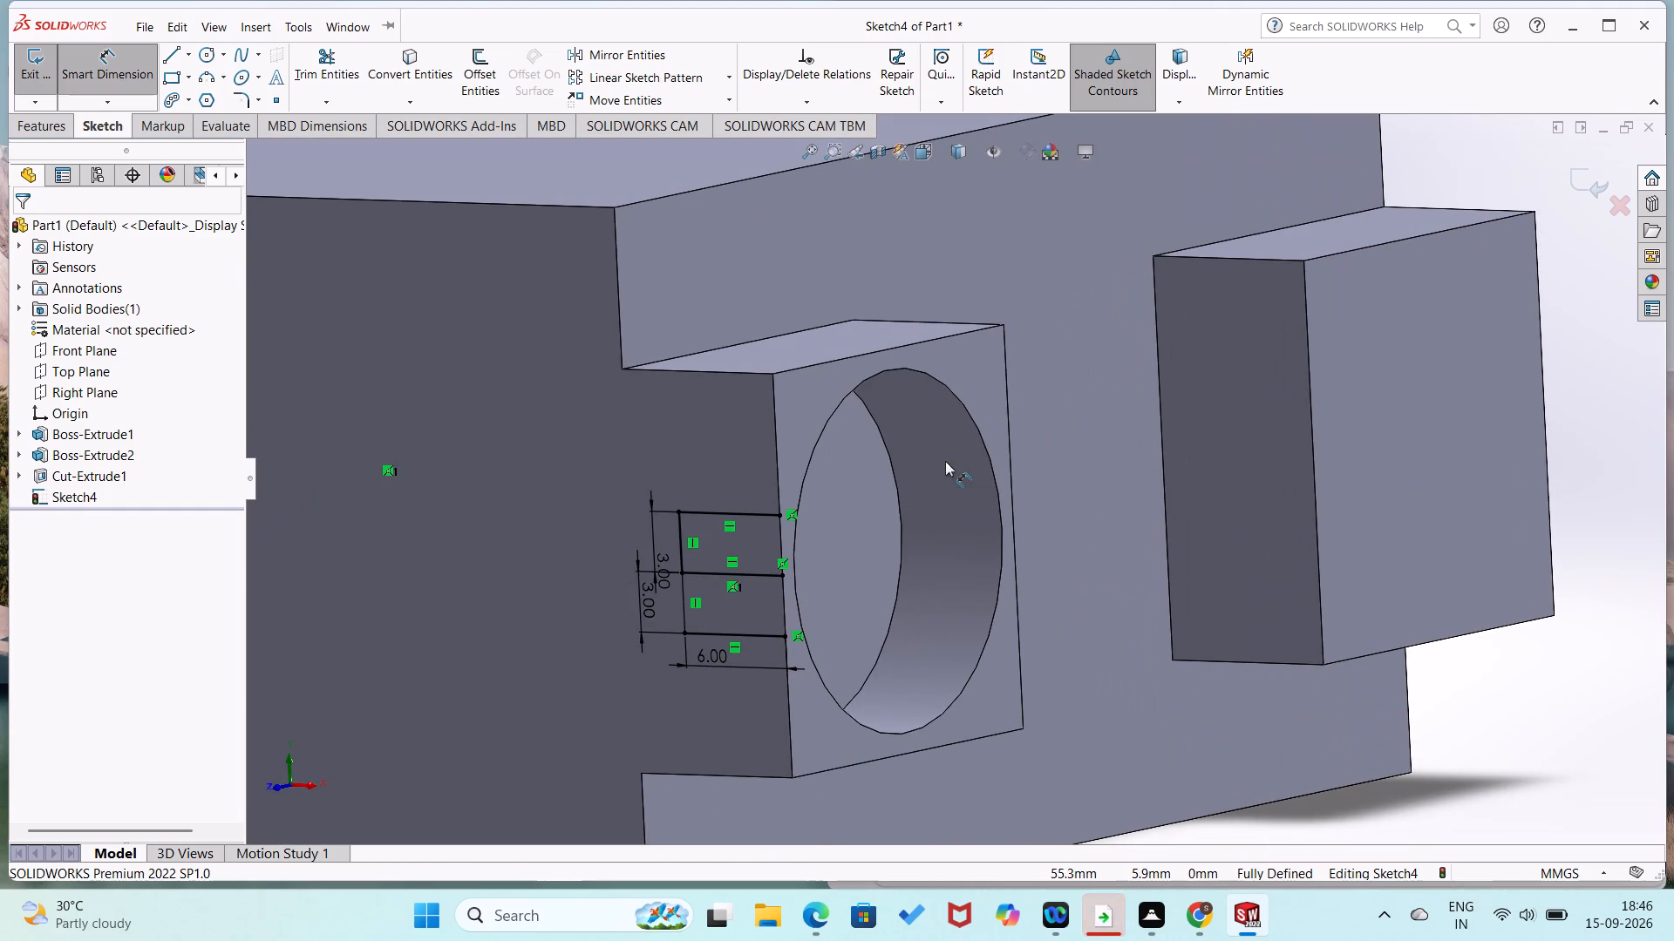
left_click(793, 454)
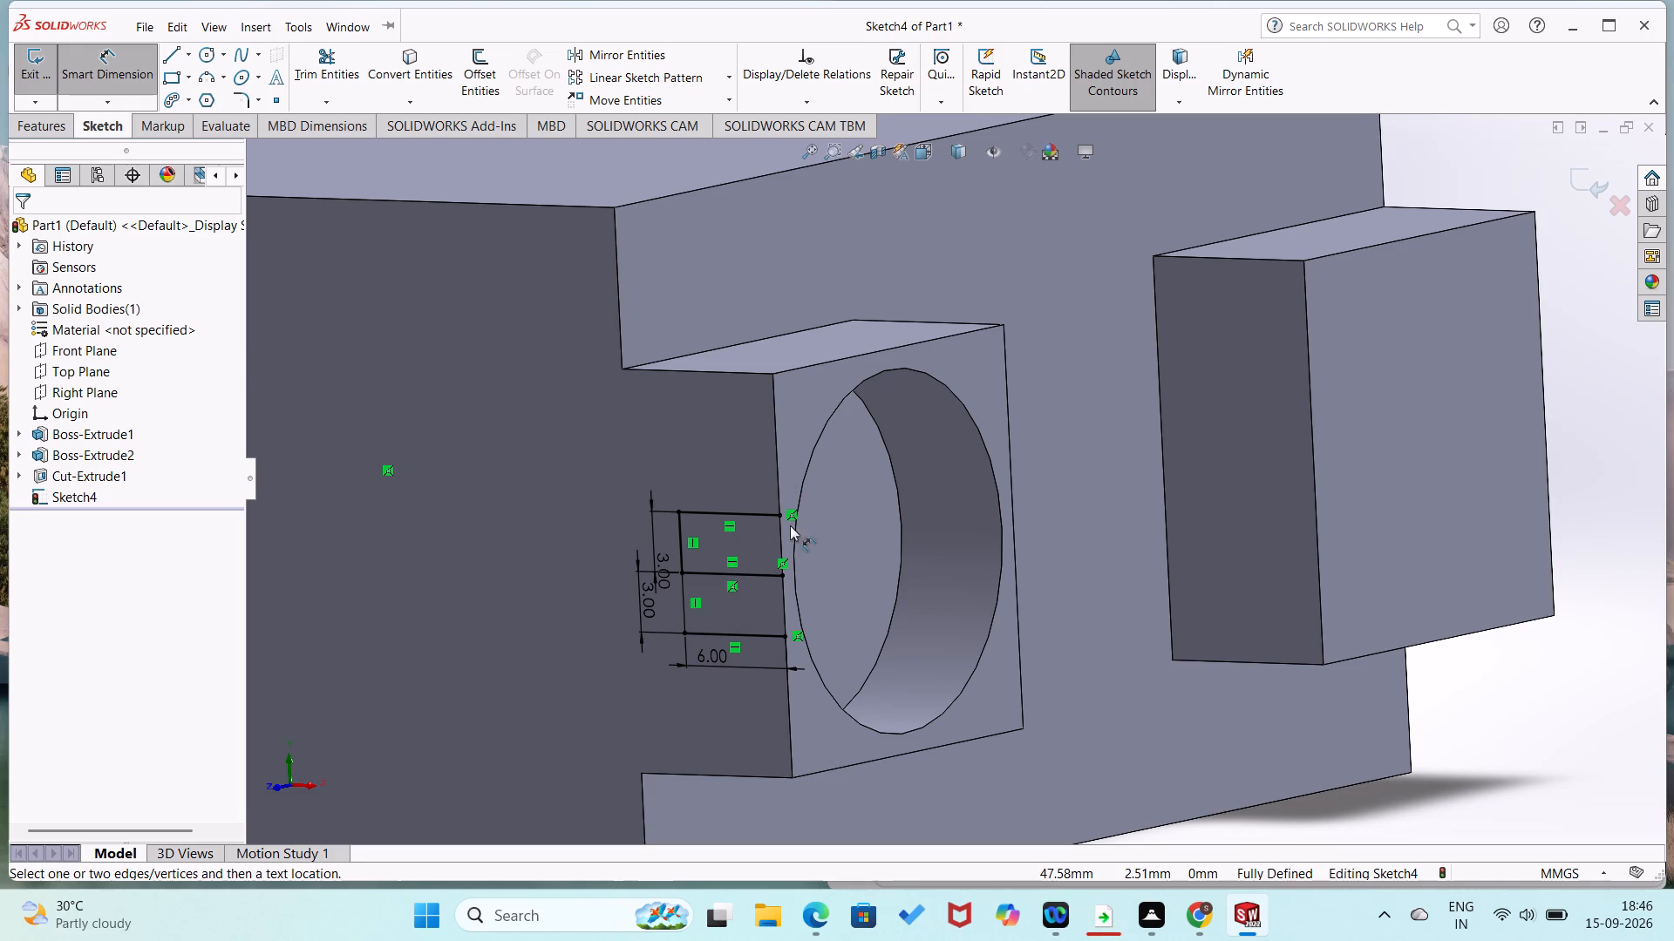
left_click(975, 690)
middle_click_drag(986, 675, 926, 702)
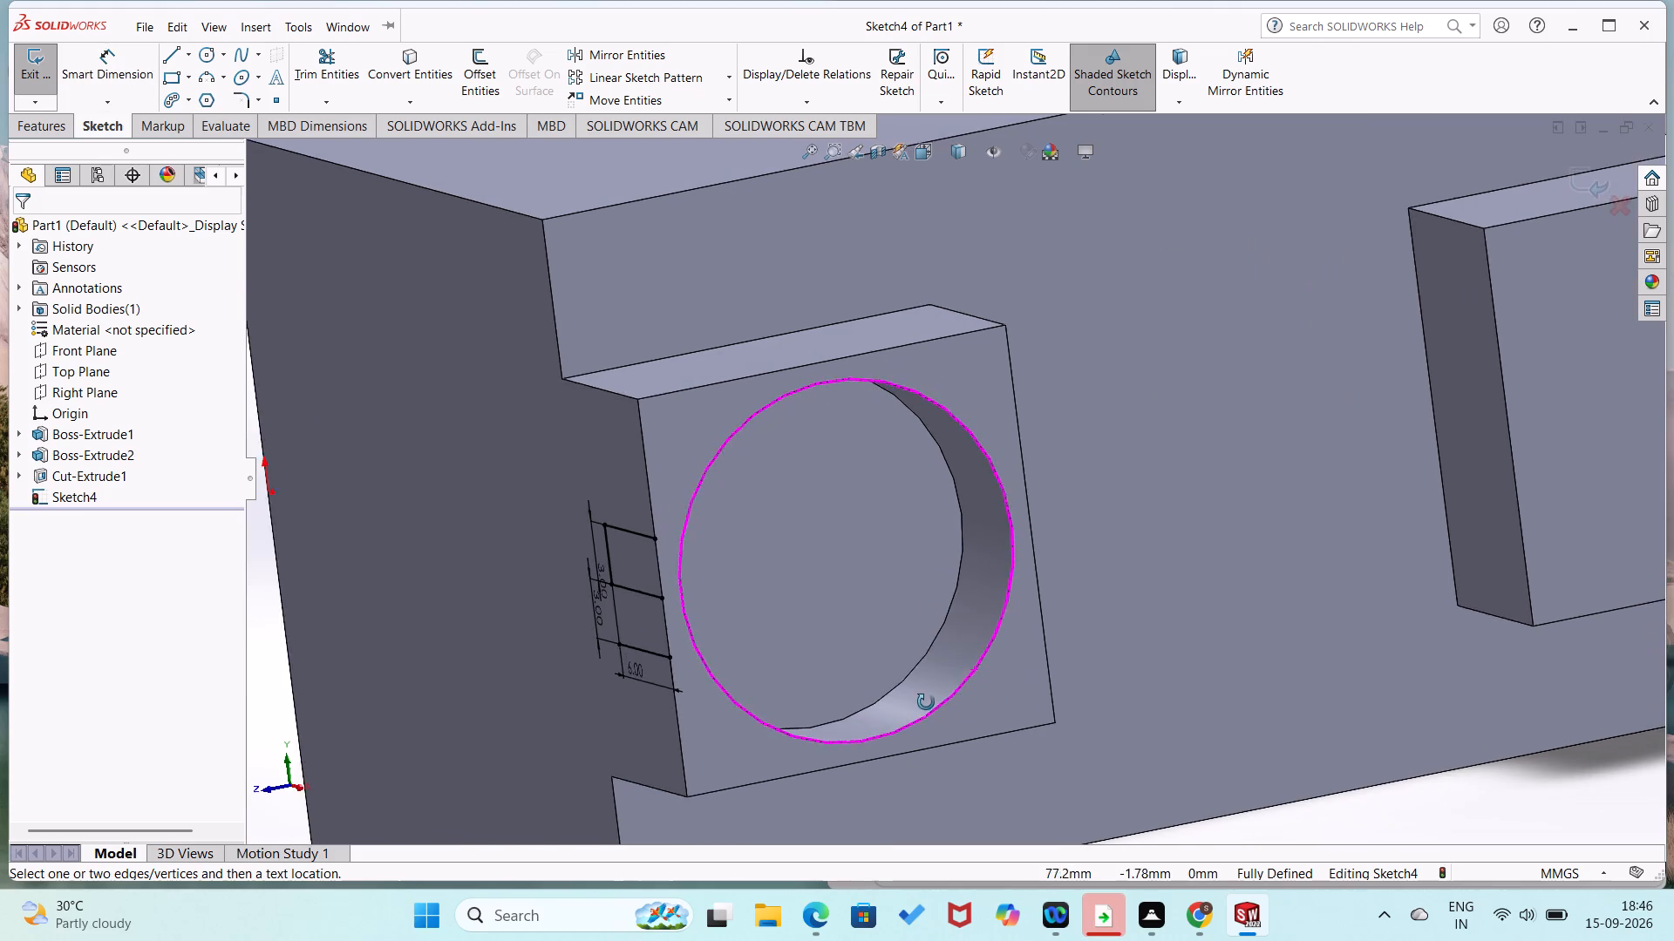
middle_click_drag(926, 702, 925, 703)
scroll(915, 707, "up", 1)
middle_click_drag(738, 518, 690, 550)
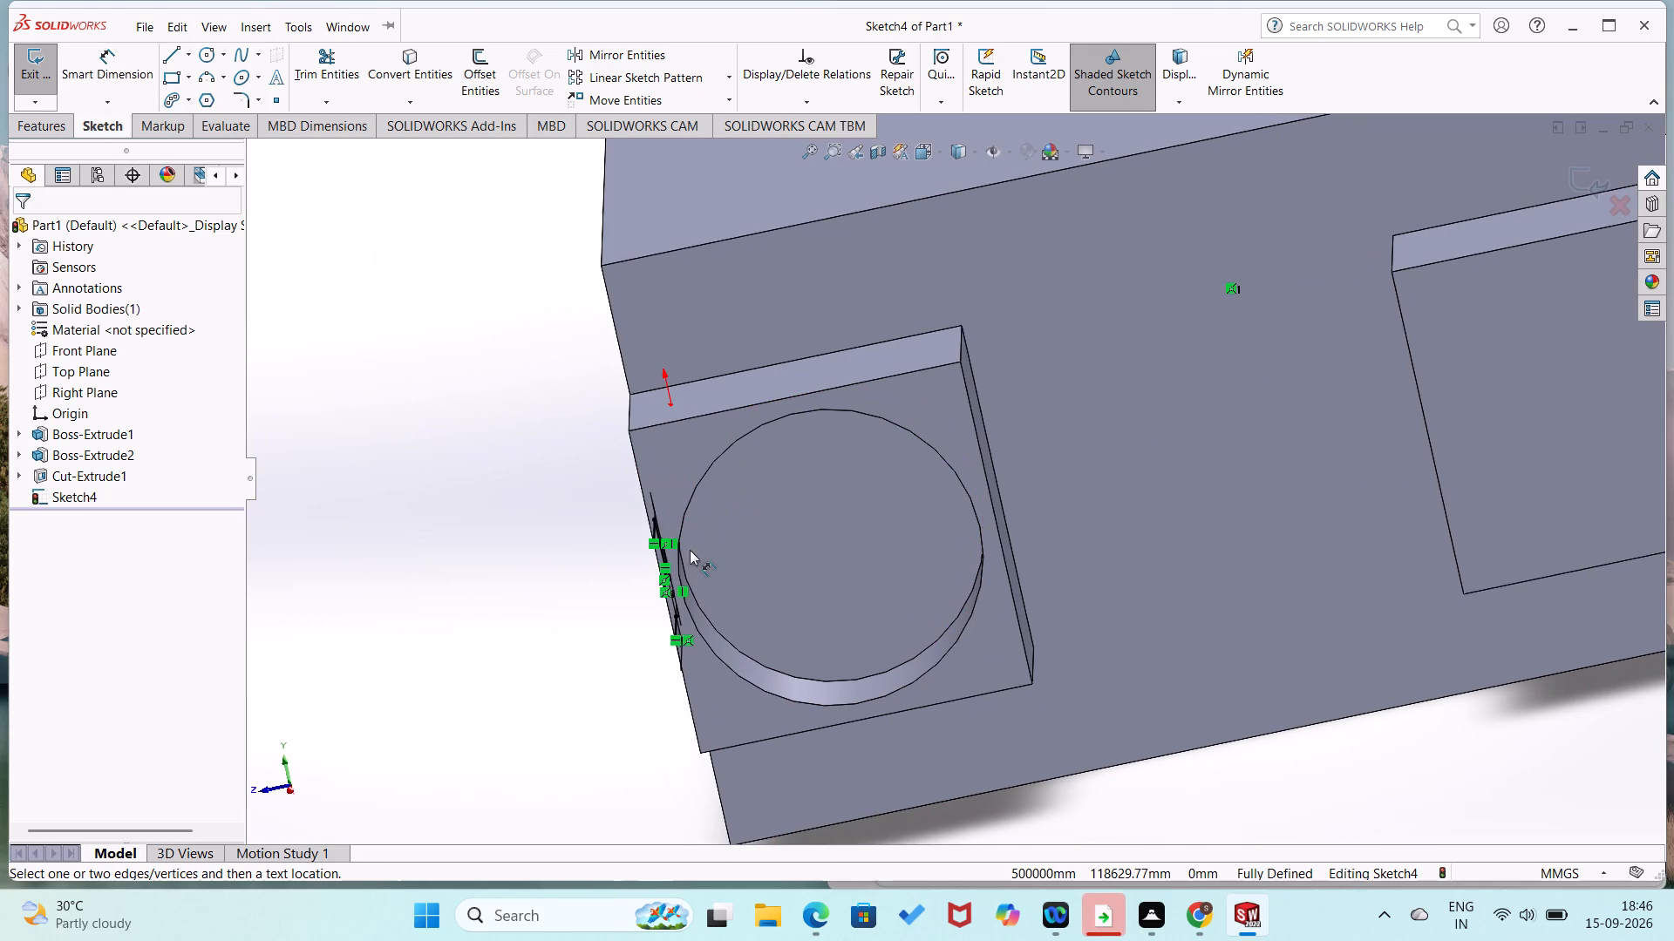
middle_click_drag(720, 543, 822, 476)
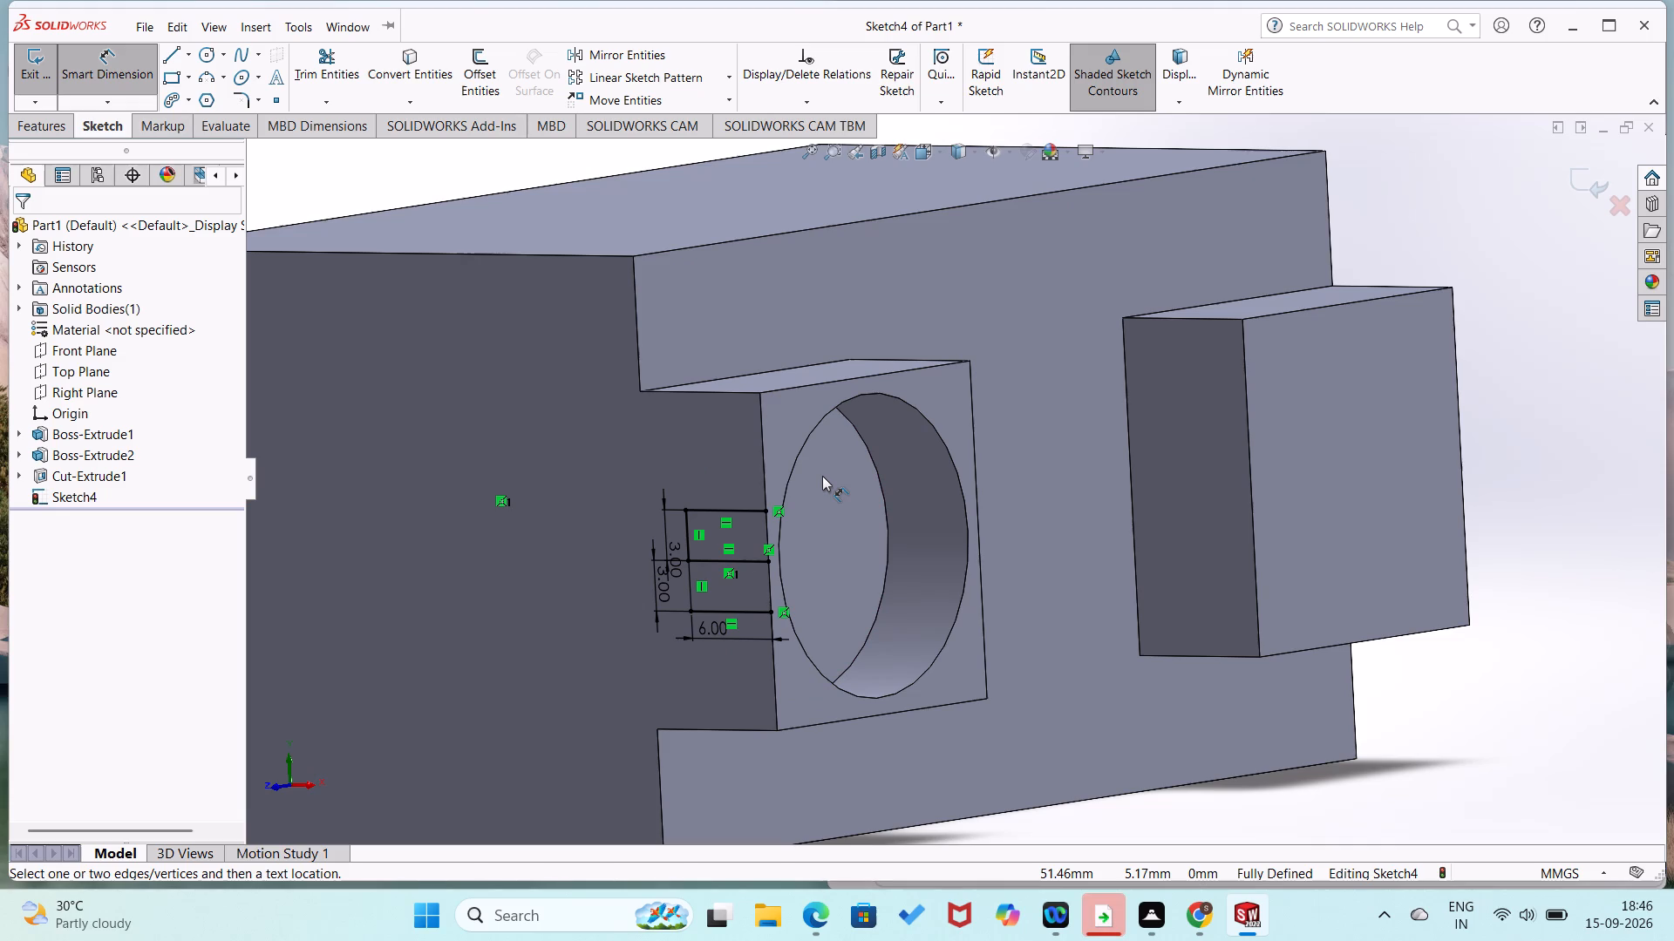
left_click(751, 564)
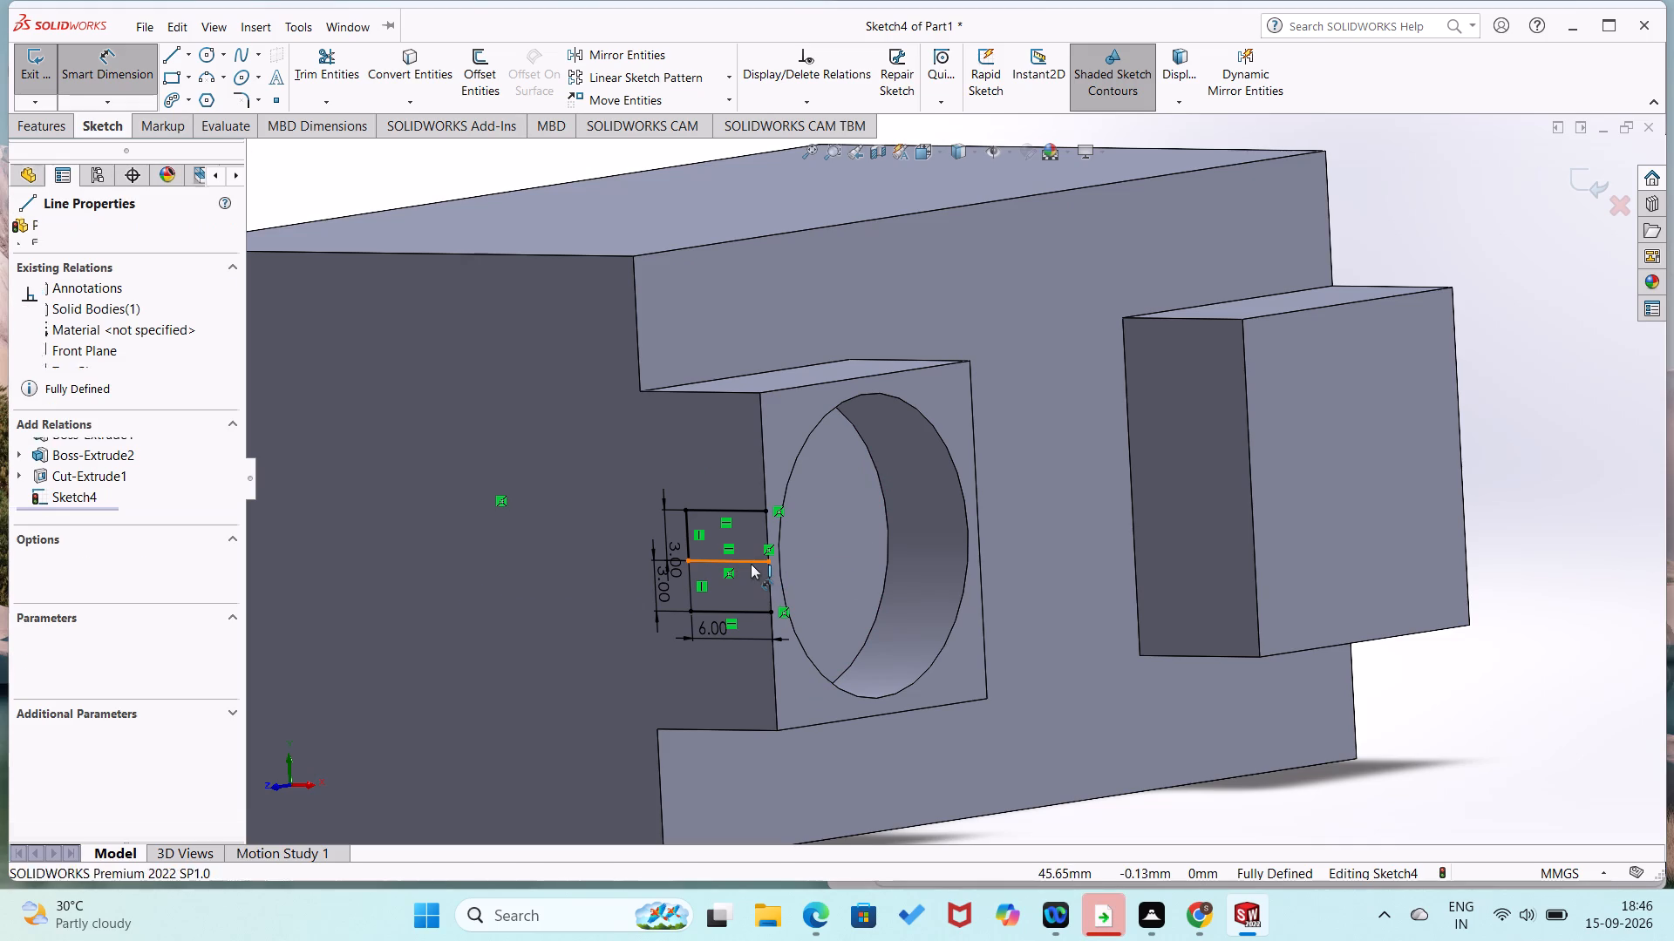
key("Home")
key("Delete")
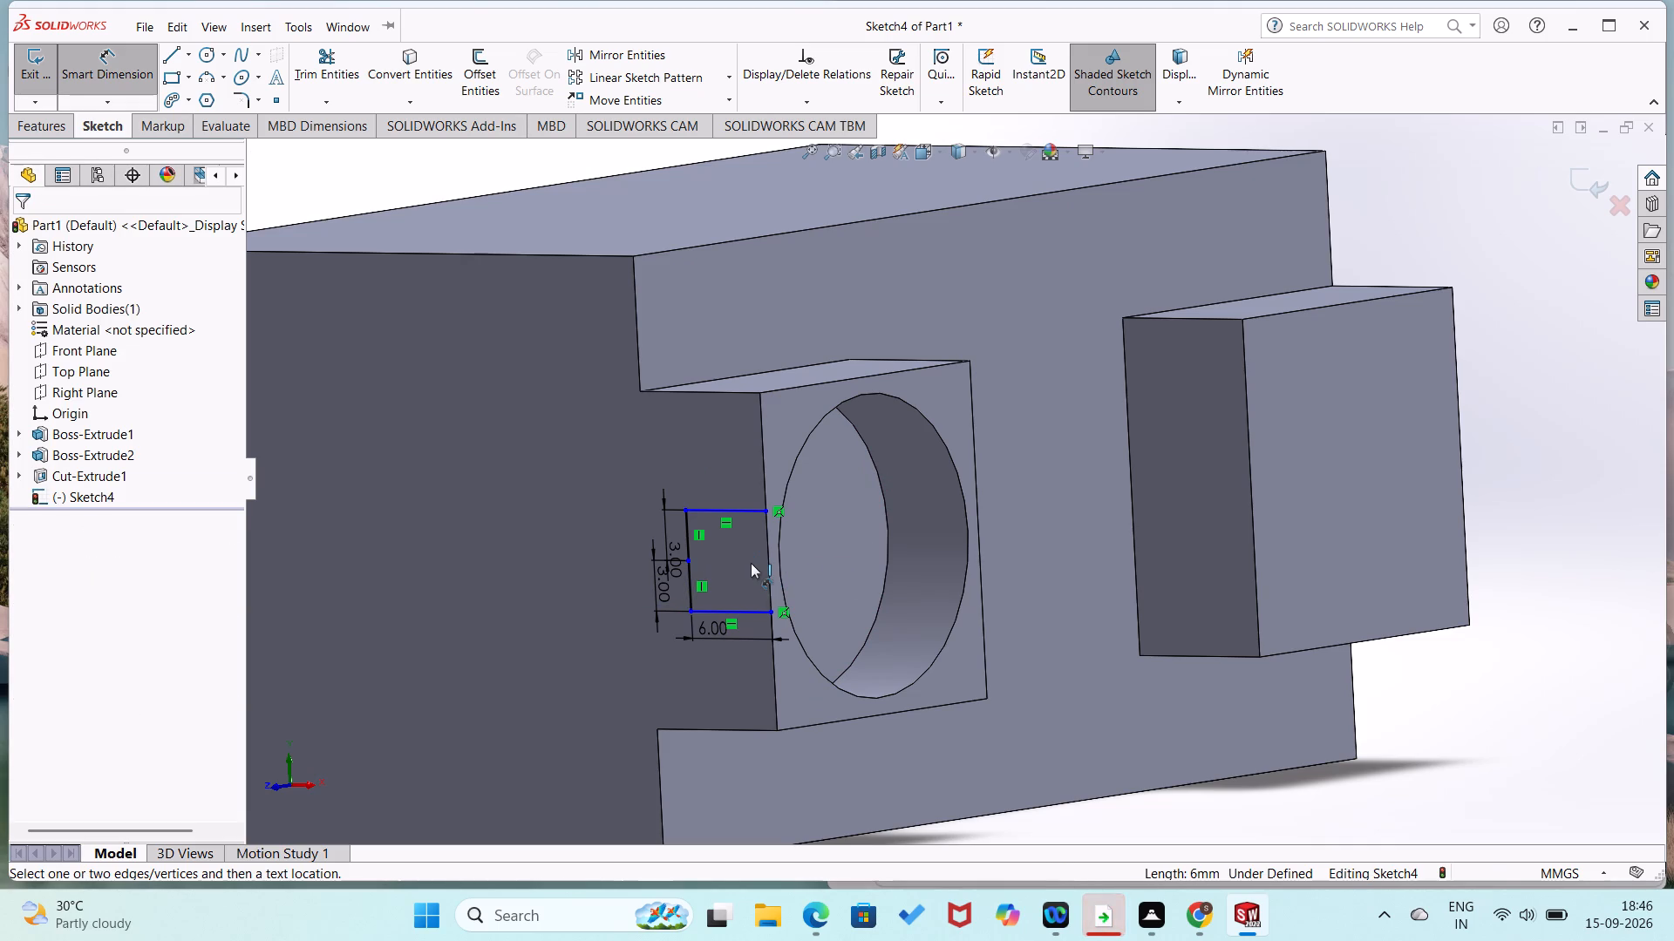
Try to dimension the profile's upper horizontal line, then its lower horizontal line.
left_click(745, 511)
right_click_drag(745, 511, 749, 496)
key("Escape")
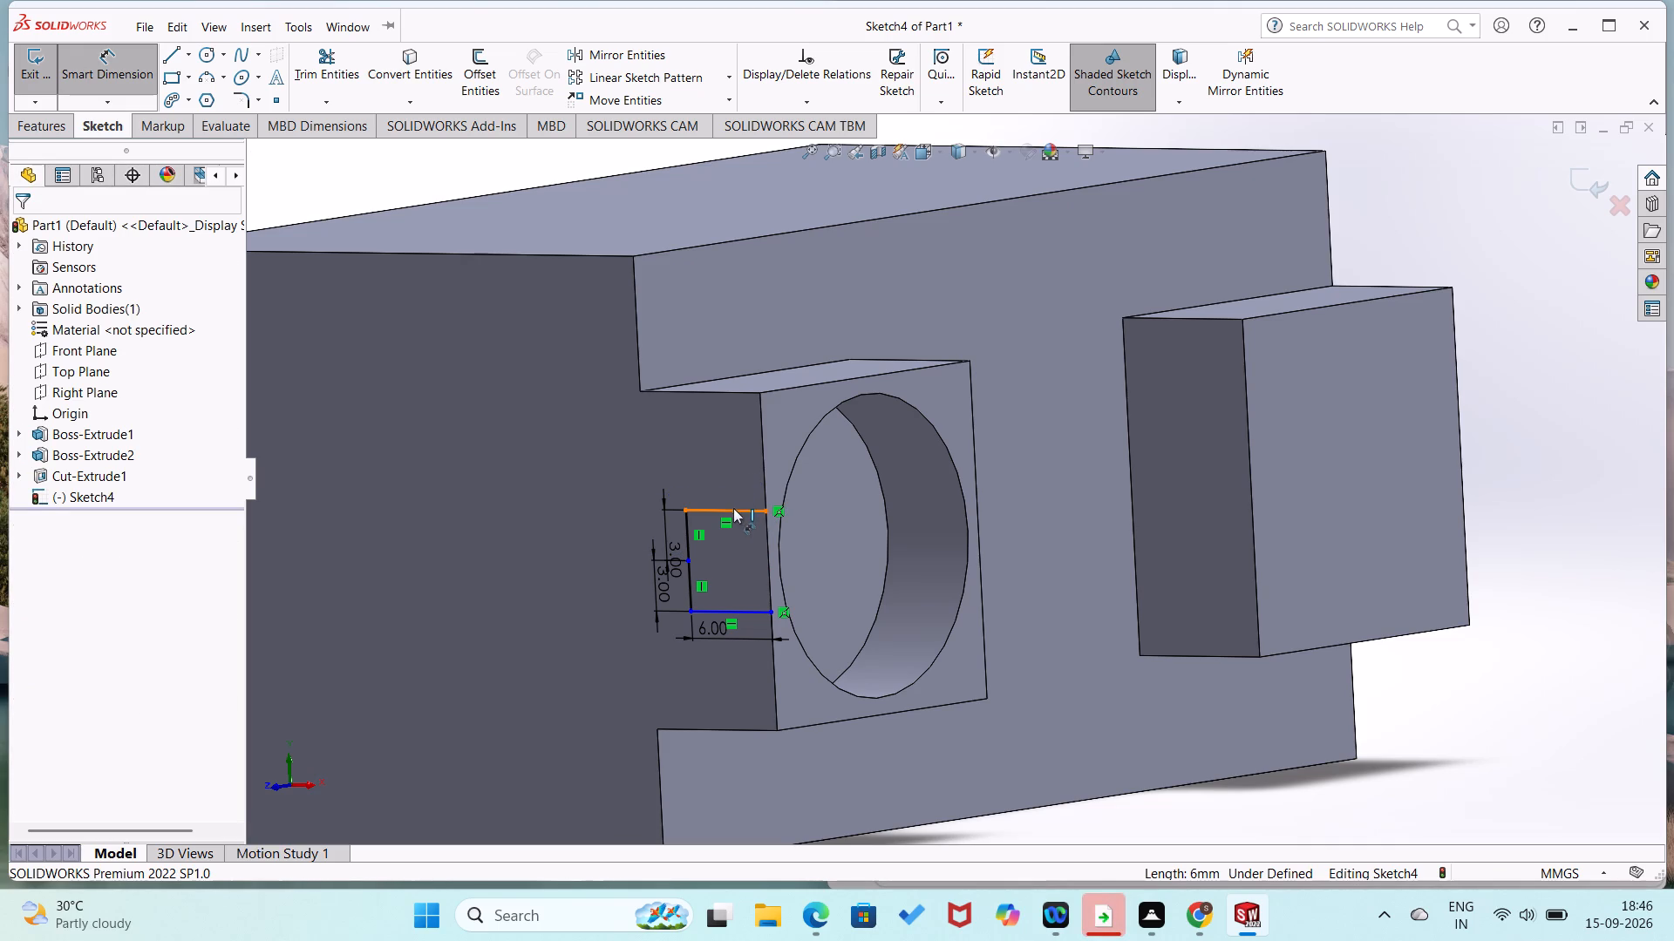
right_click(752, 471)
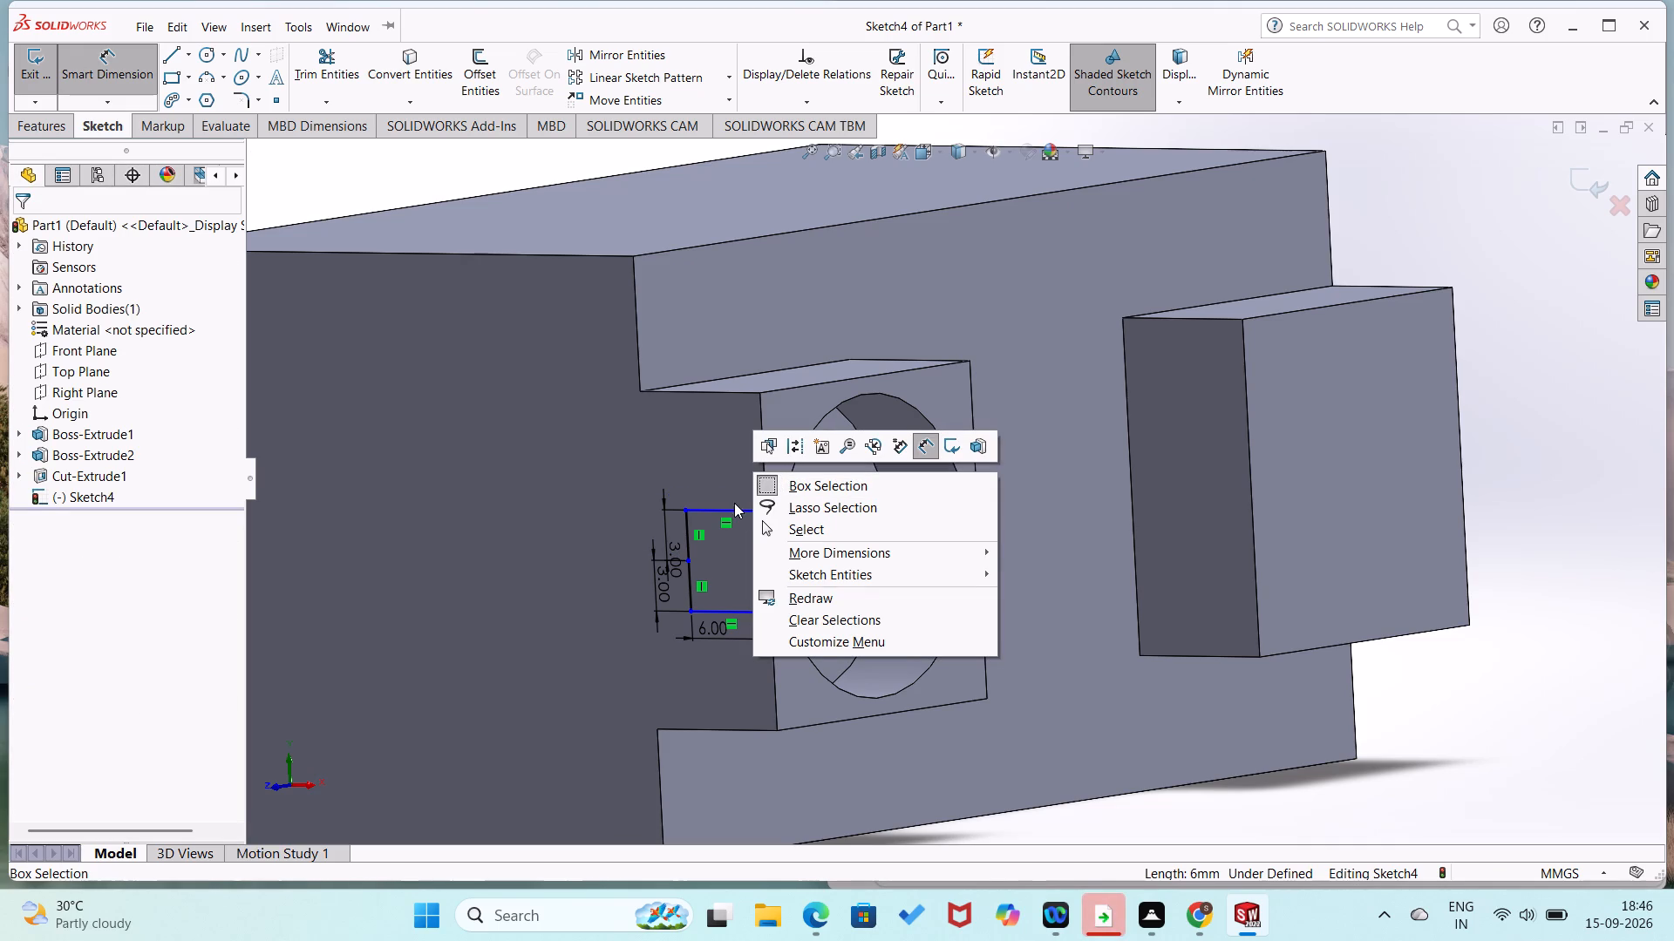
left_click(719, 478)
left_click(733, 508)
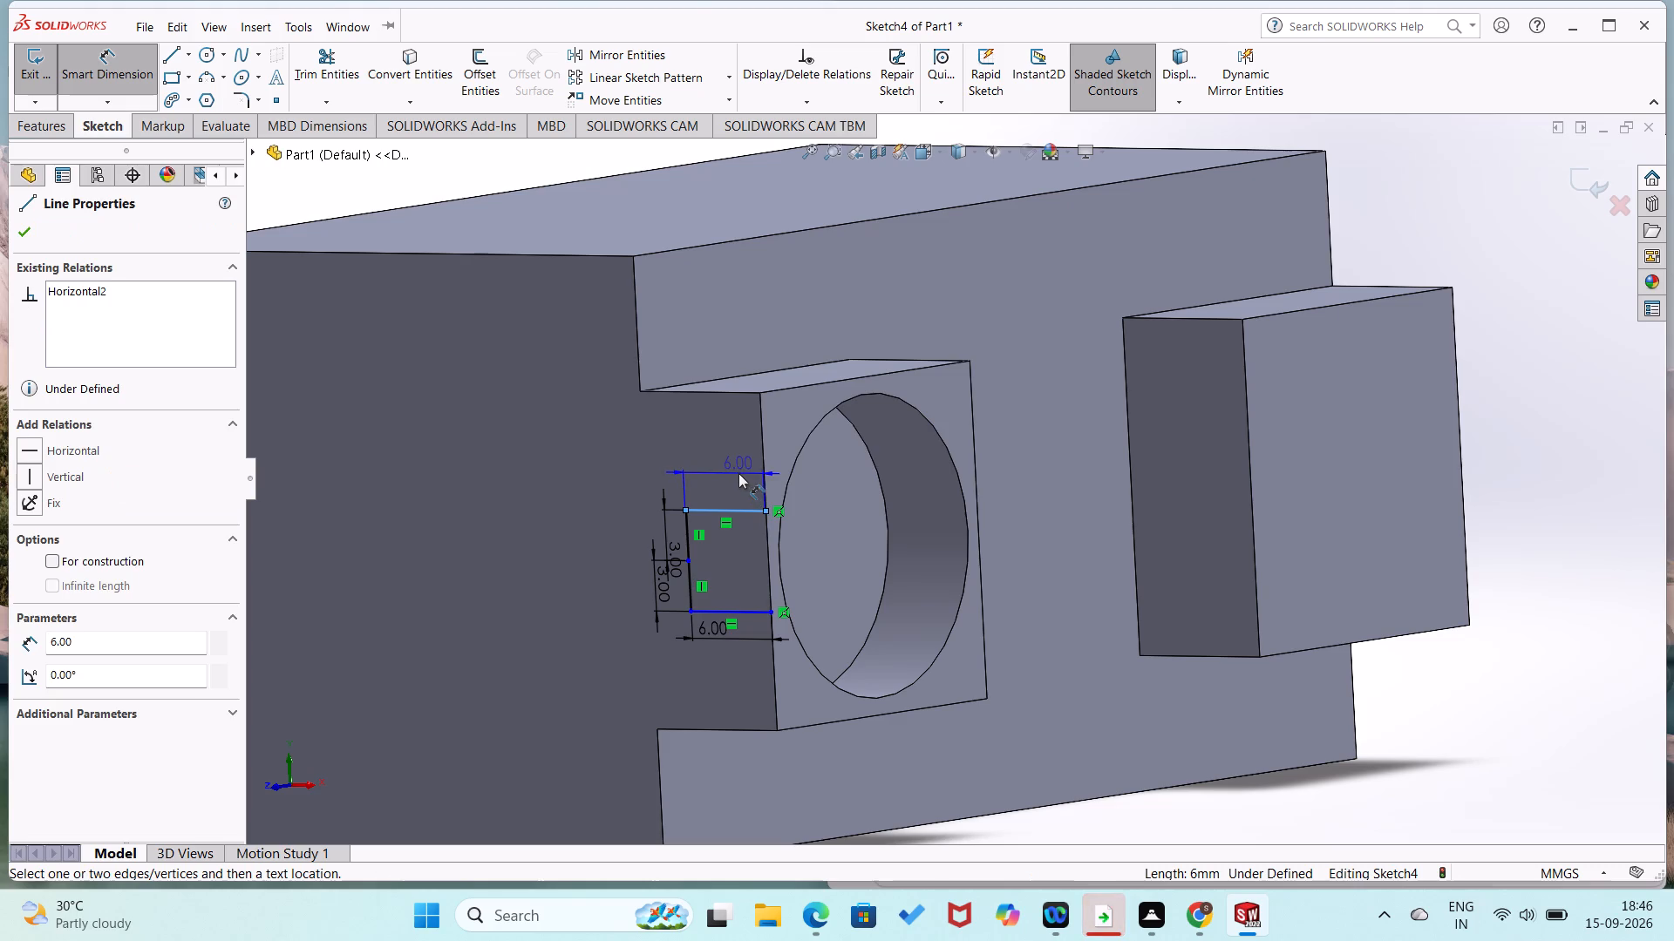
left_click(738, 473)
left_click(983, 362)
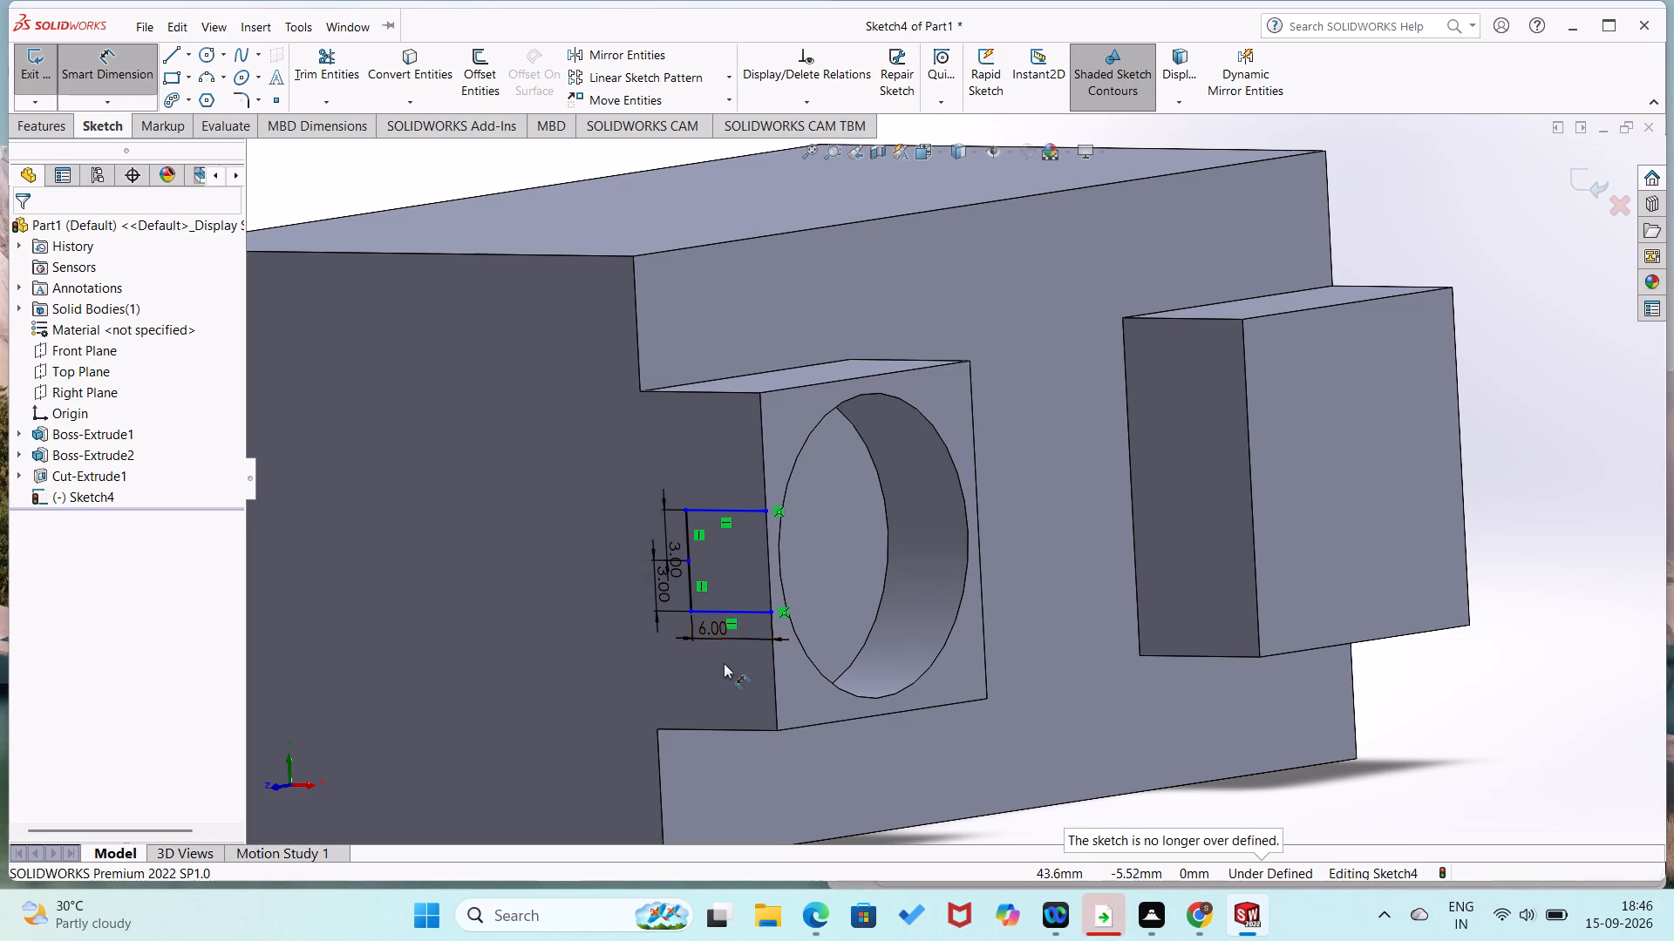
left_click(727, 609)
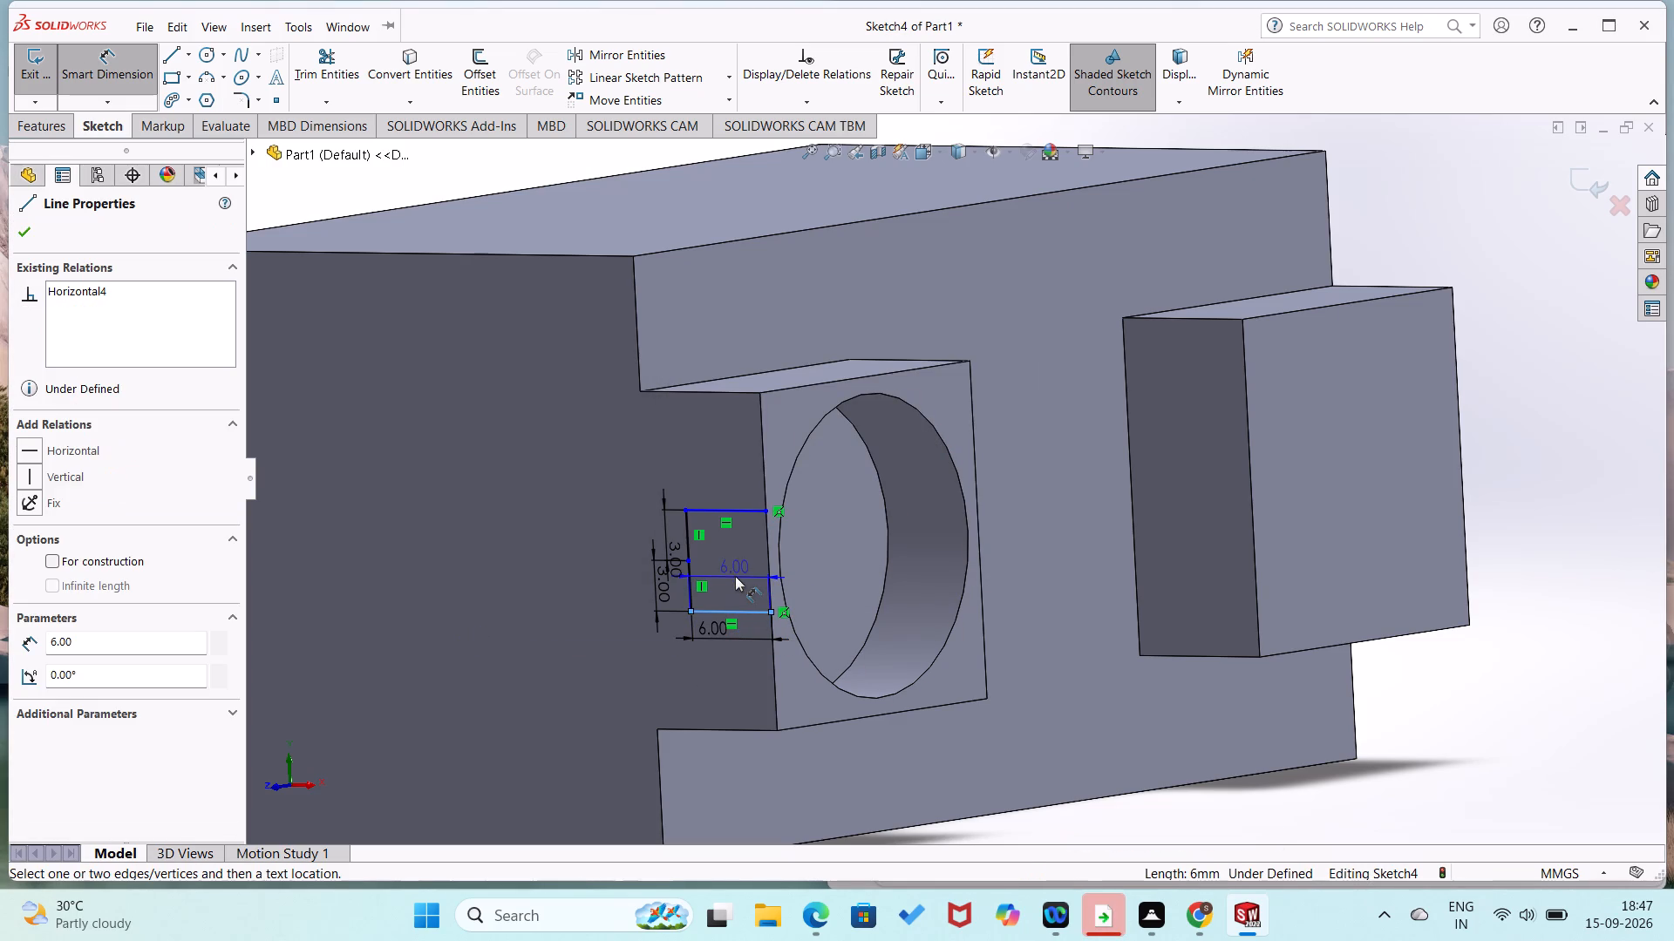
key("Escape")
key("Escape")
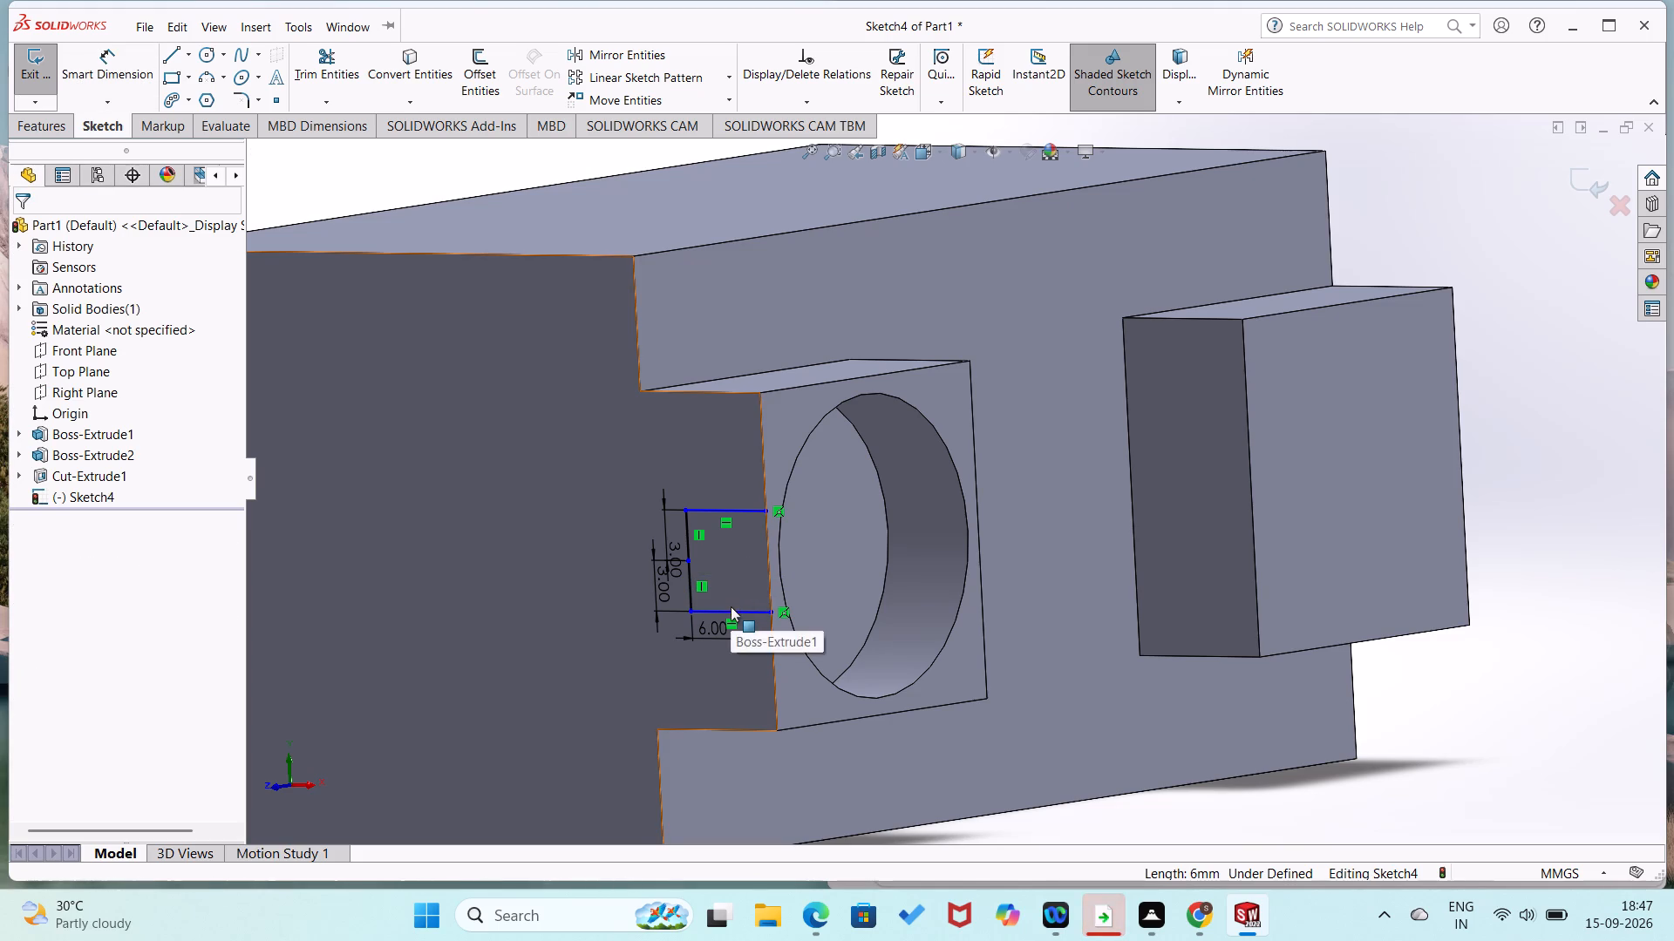
Apply an Equal relation between the profile's upper and lower horizontal lines.
left_click(731, 607)
key("Escape")
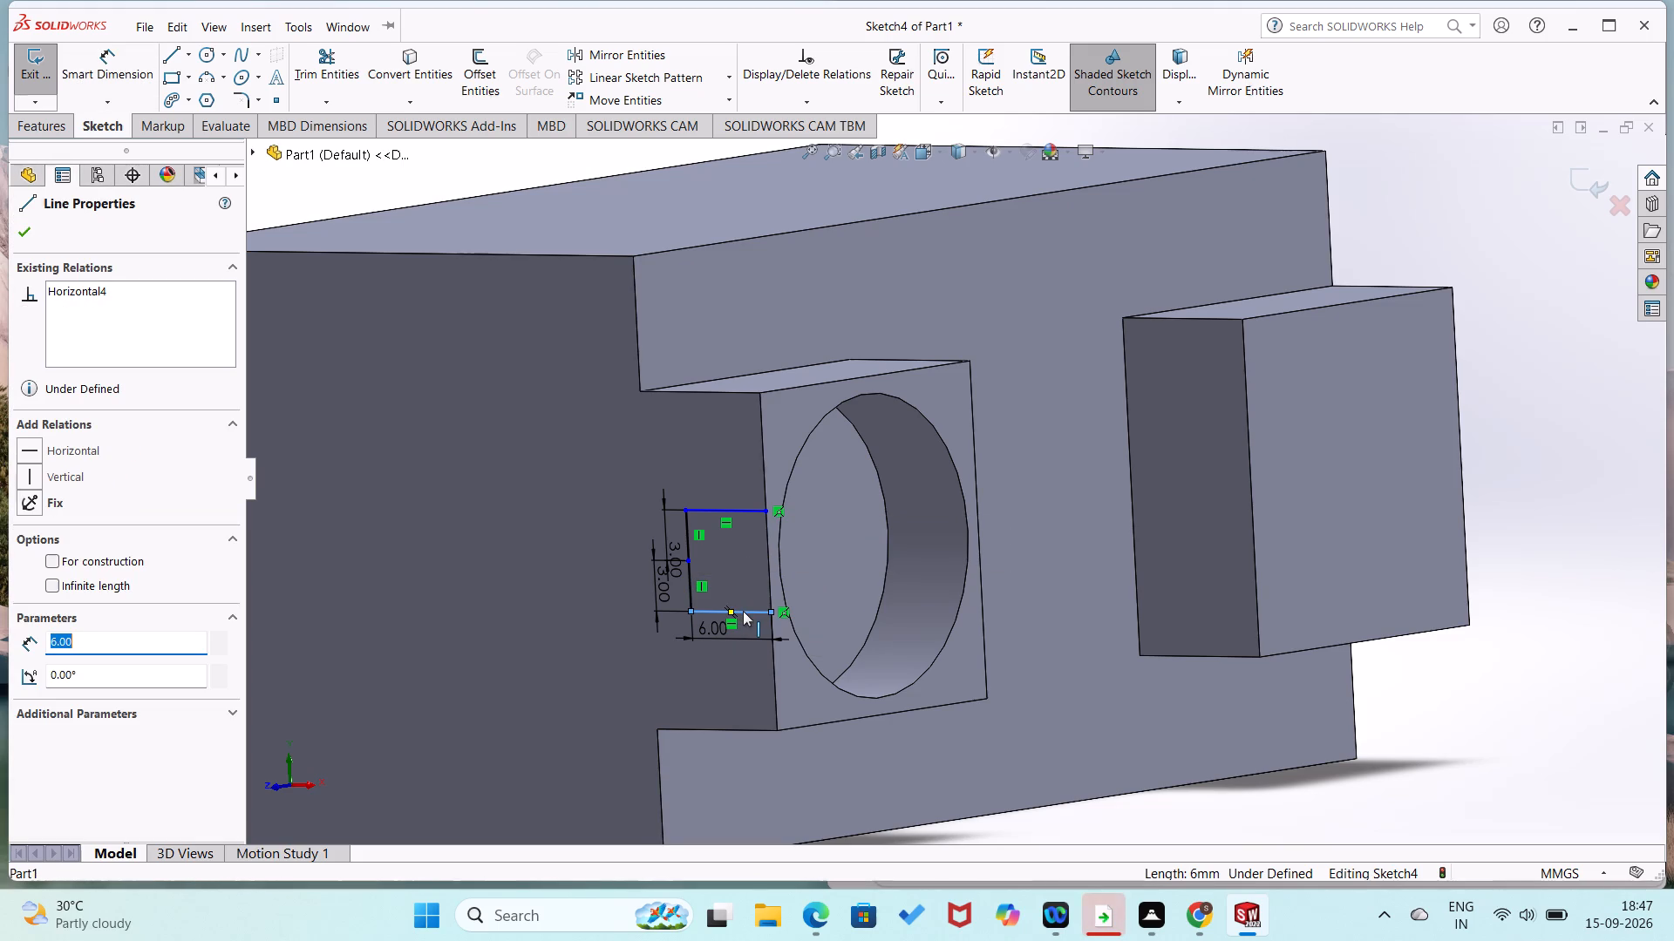
left_click(739, 509, "ctrl")
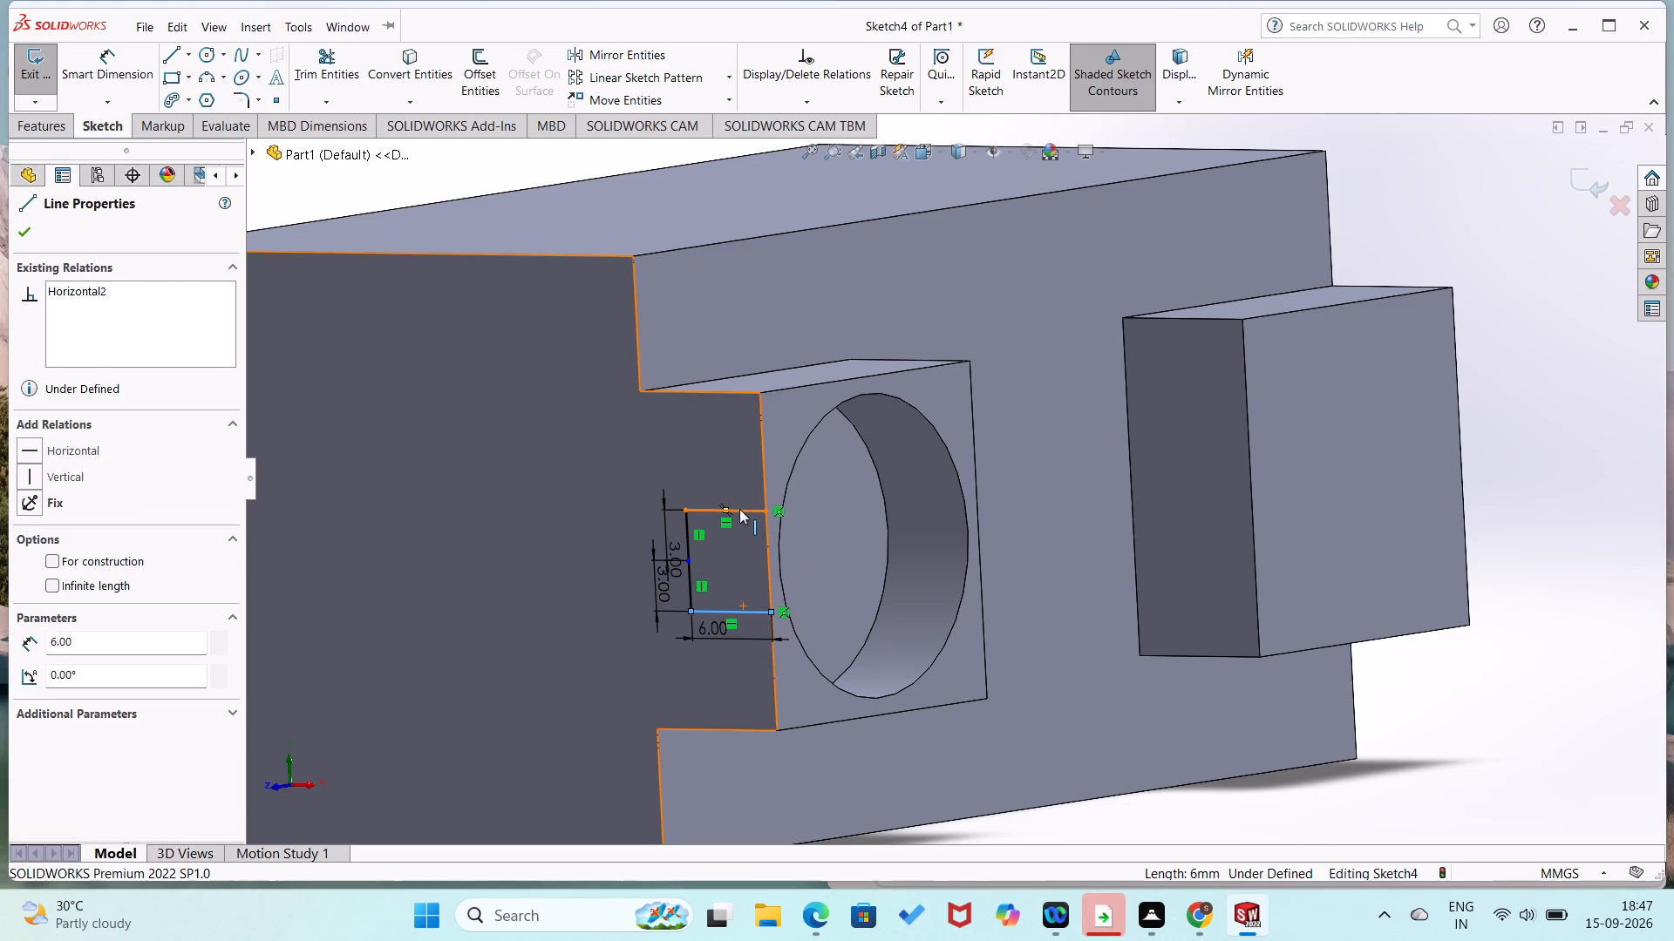
left_click(29, 547)
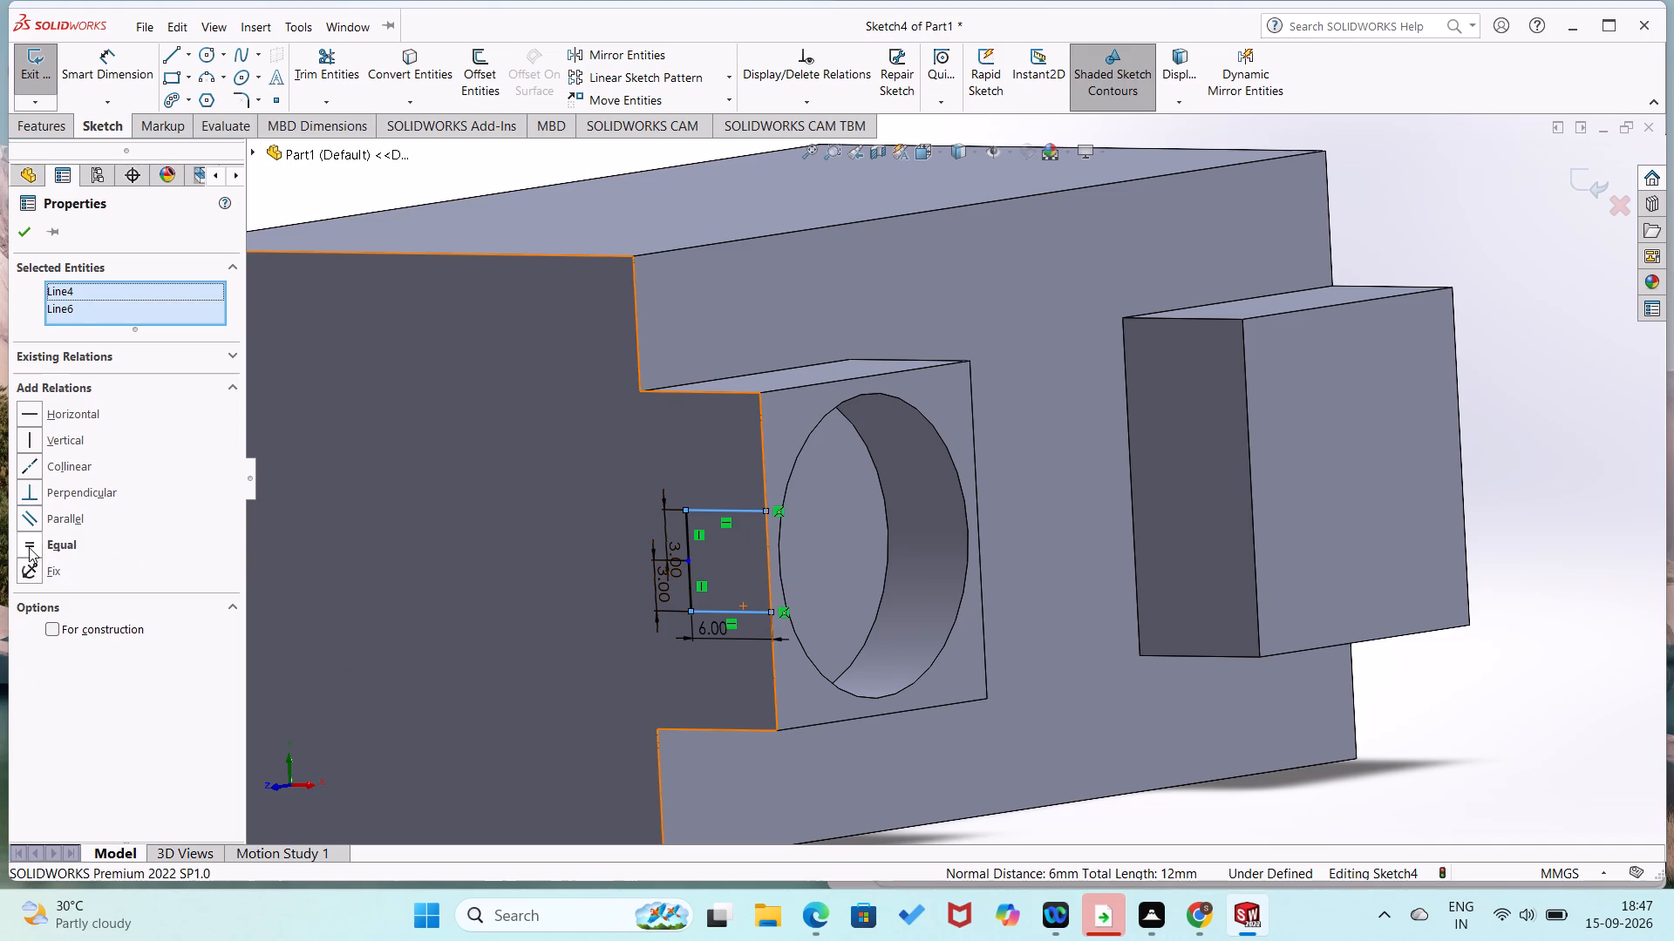
left_click(20, 225)
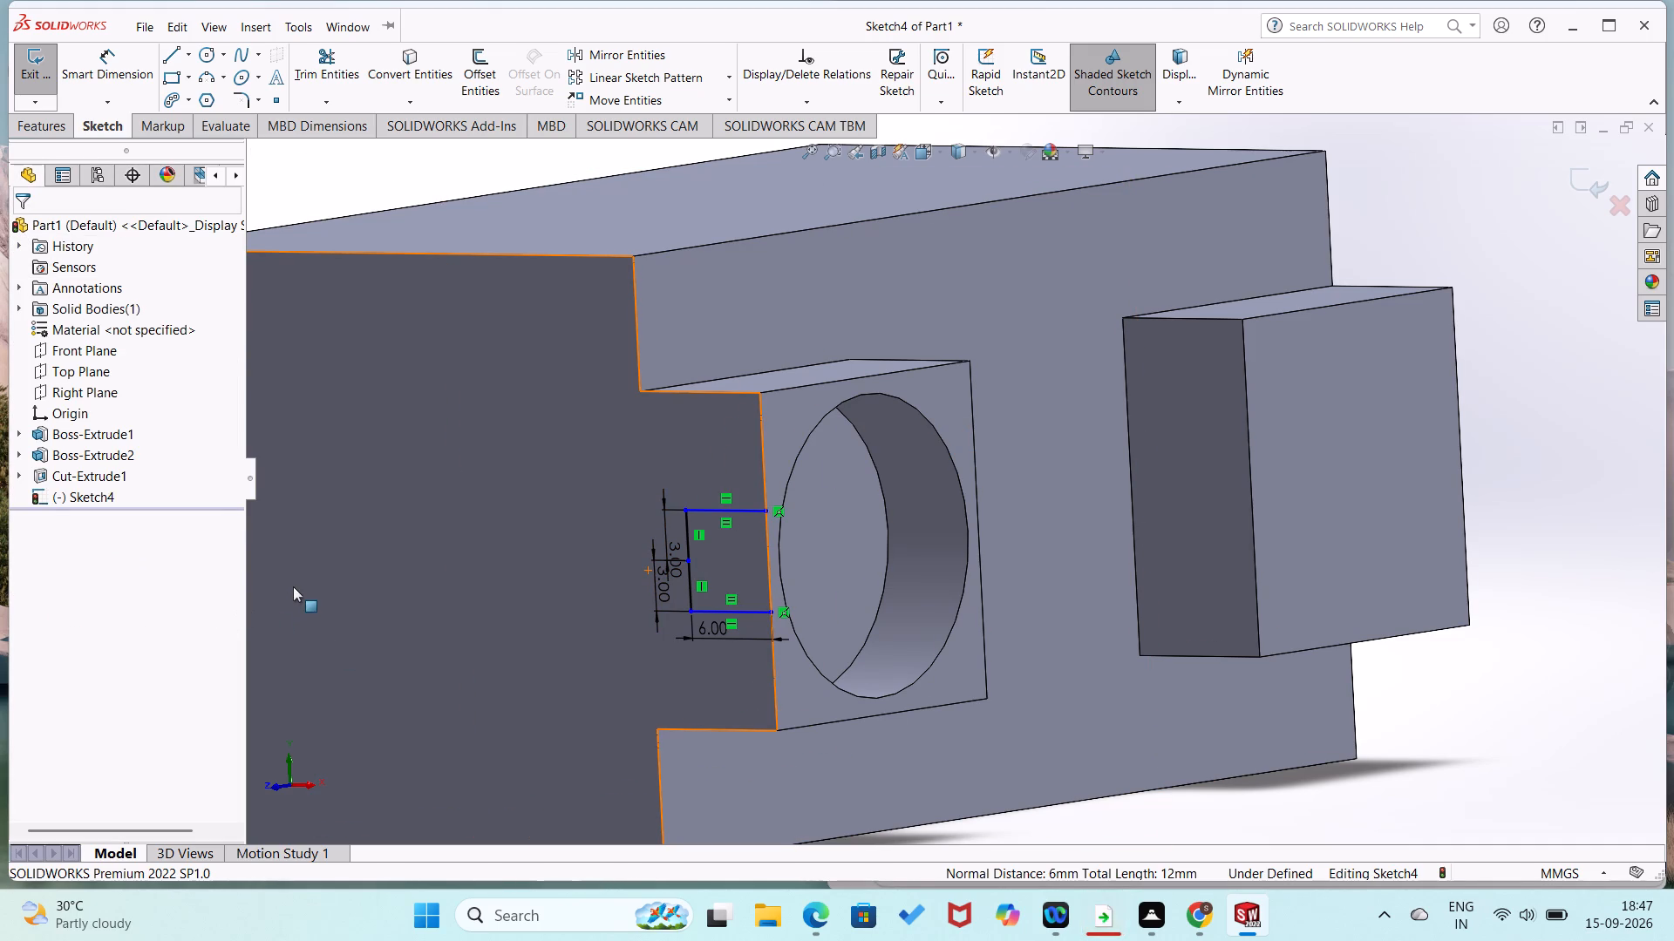
left_click(302, 577)
left_click(302, 577)
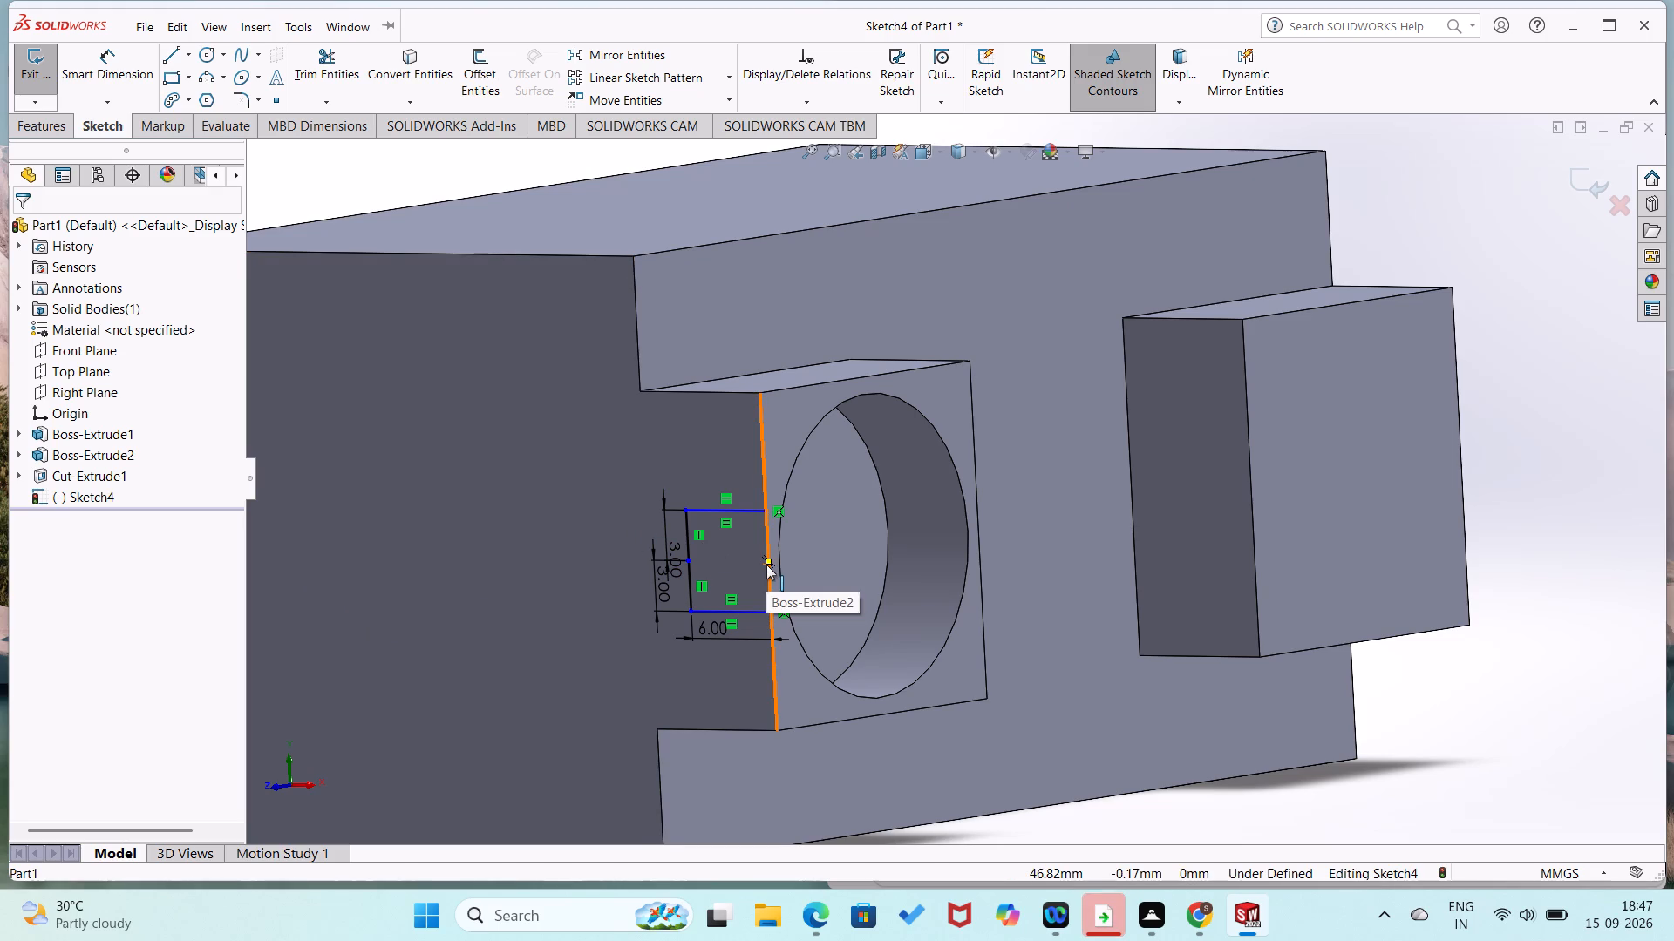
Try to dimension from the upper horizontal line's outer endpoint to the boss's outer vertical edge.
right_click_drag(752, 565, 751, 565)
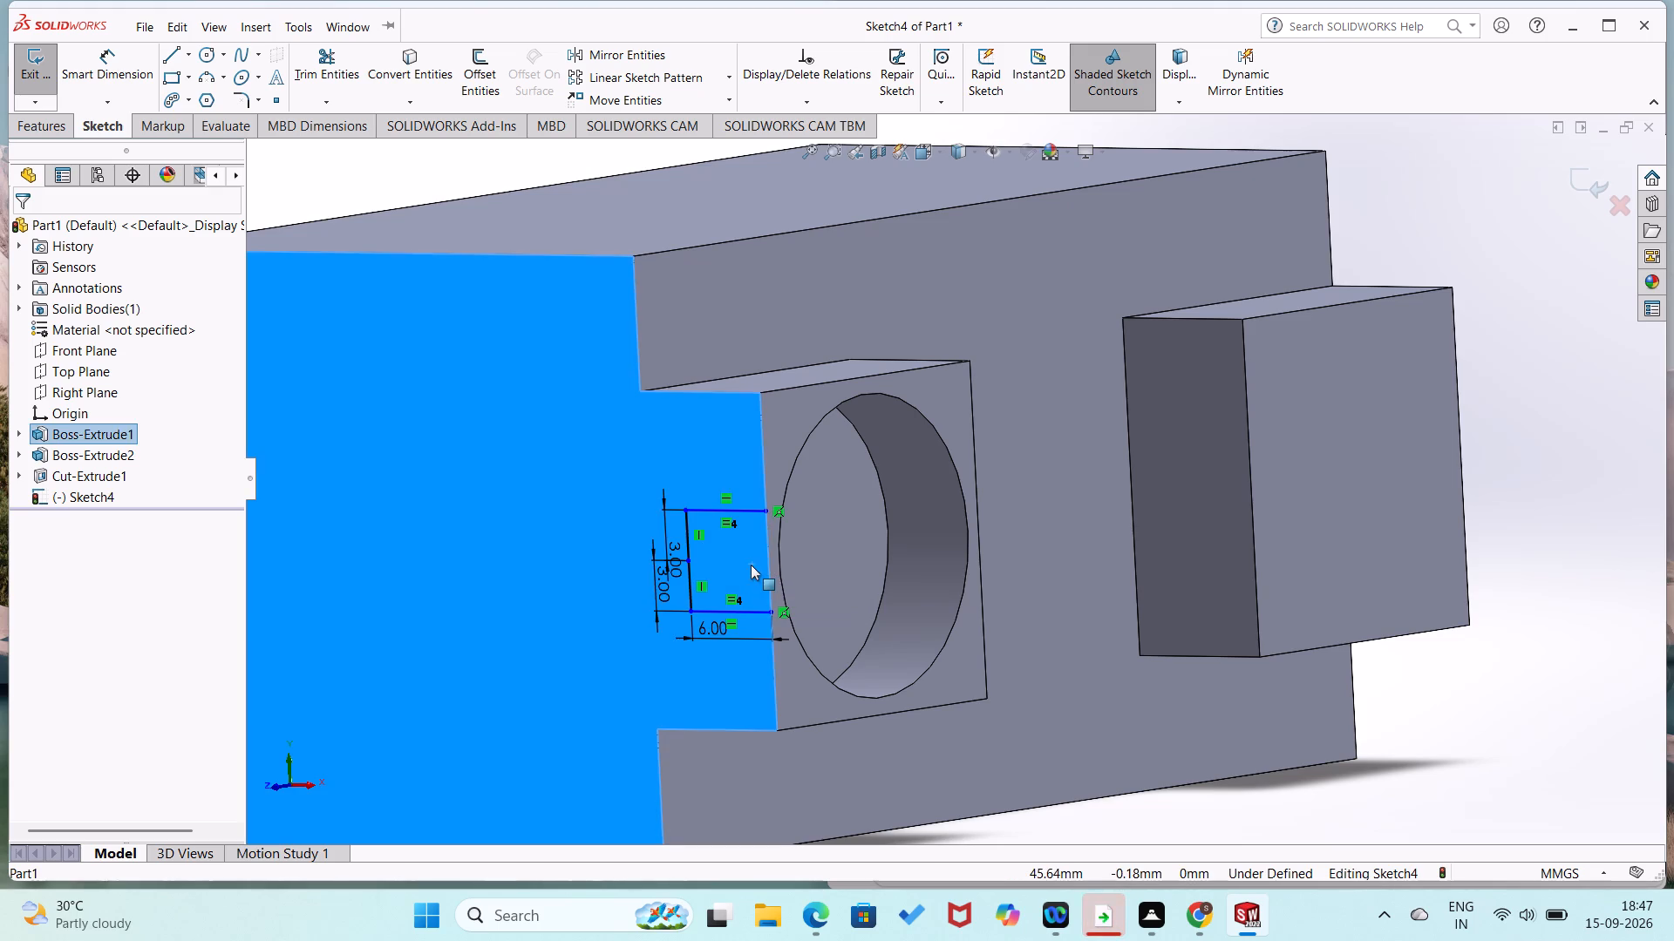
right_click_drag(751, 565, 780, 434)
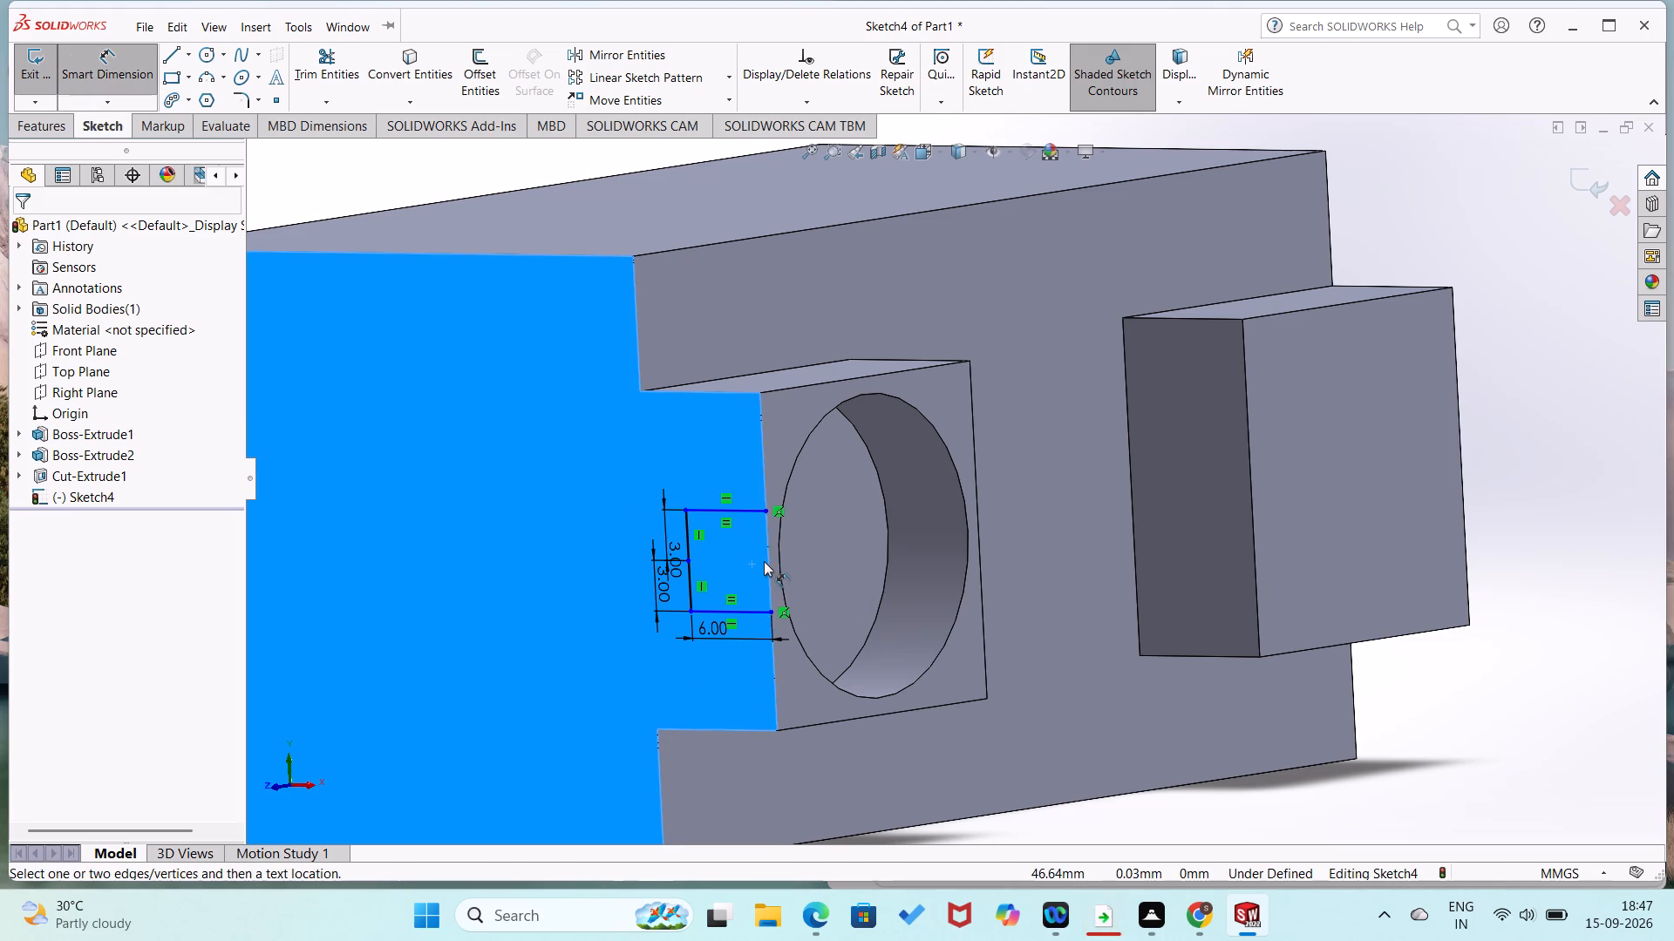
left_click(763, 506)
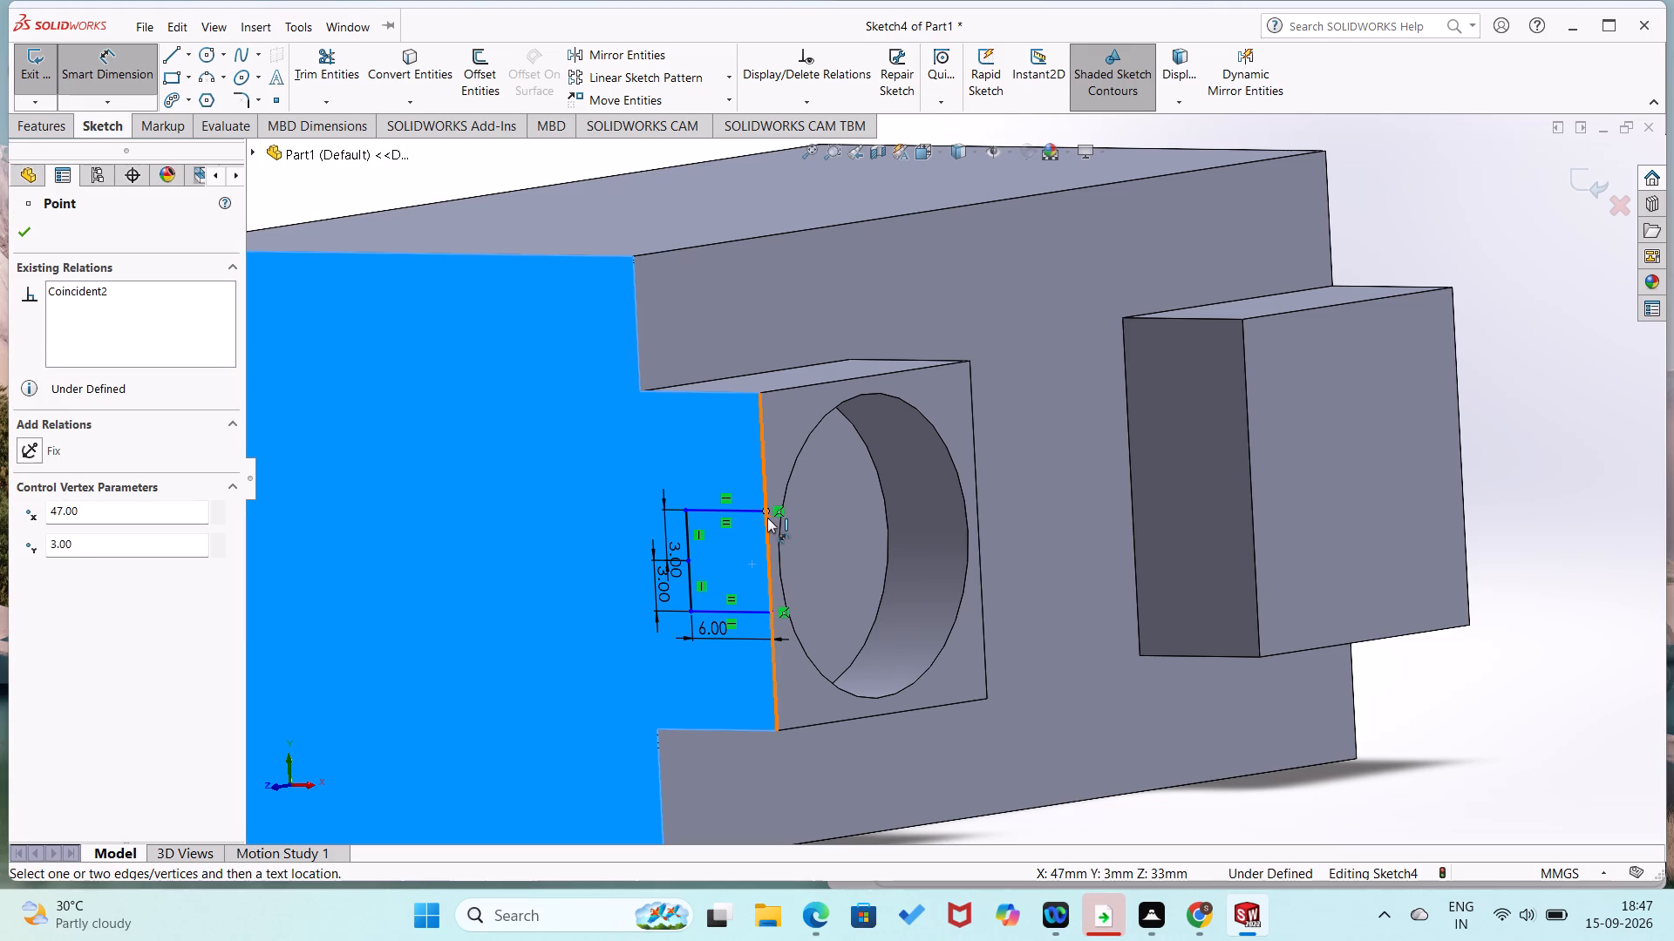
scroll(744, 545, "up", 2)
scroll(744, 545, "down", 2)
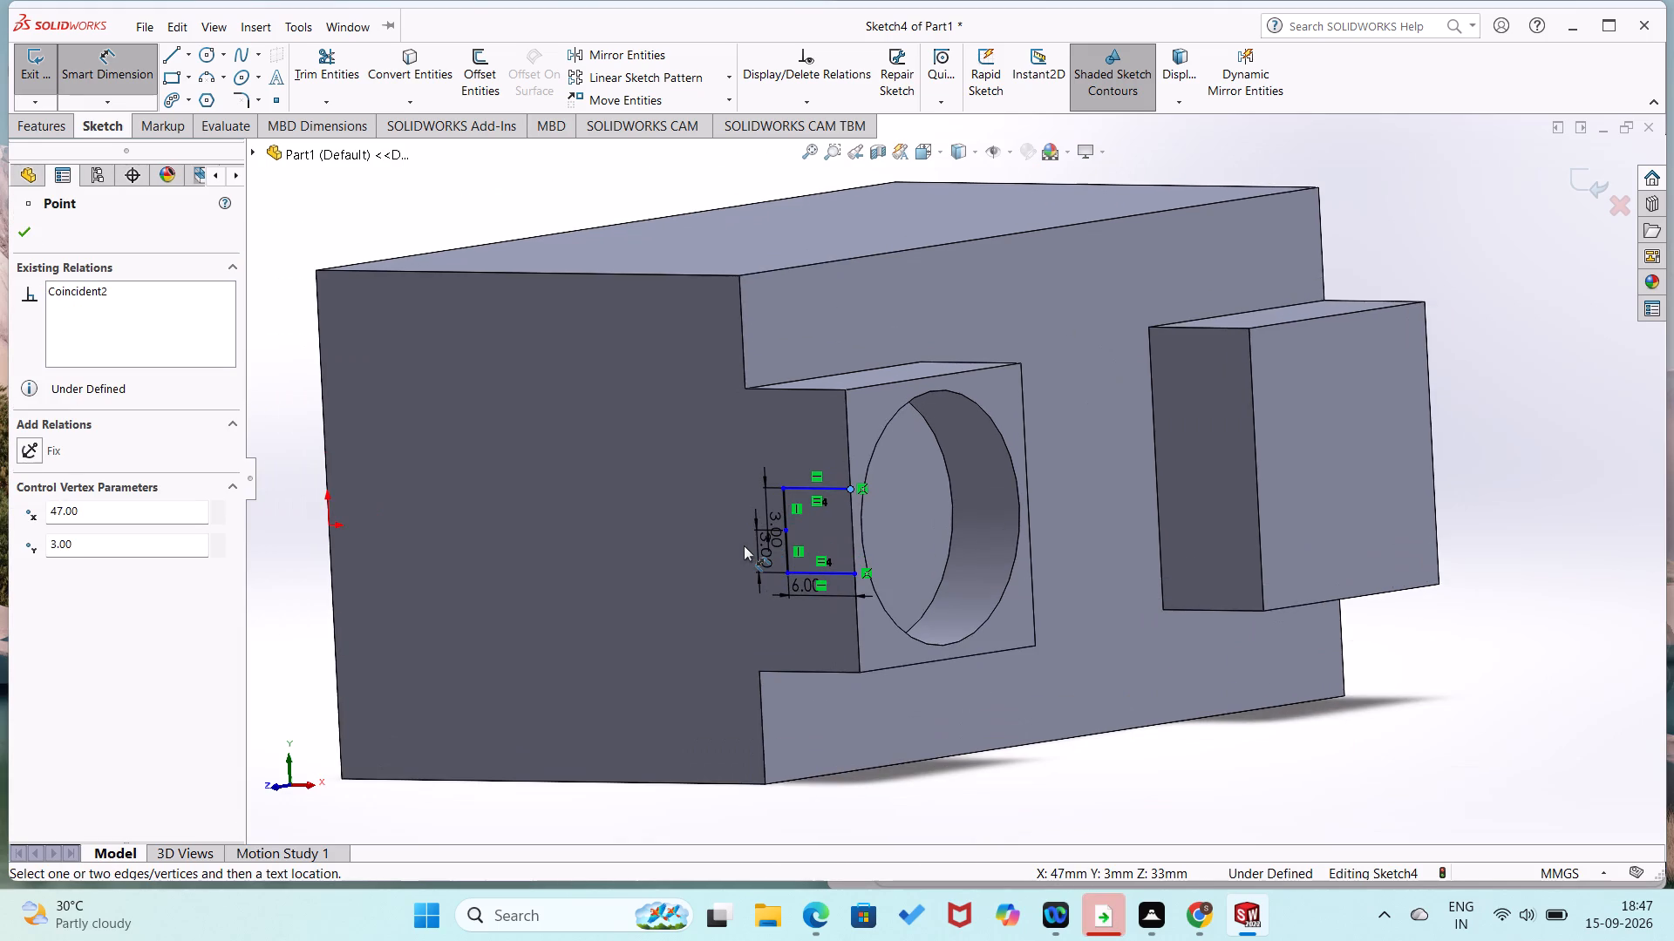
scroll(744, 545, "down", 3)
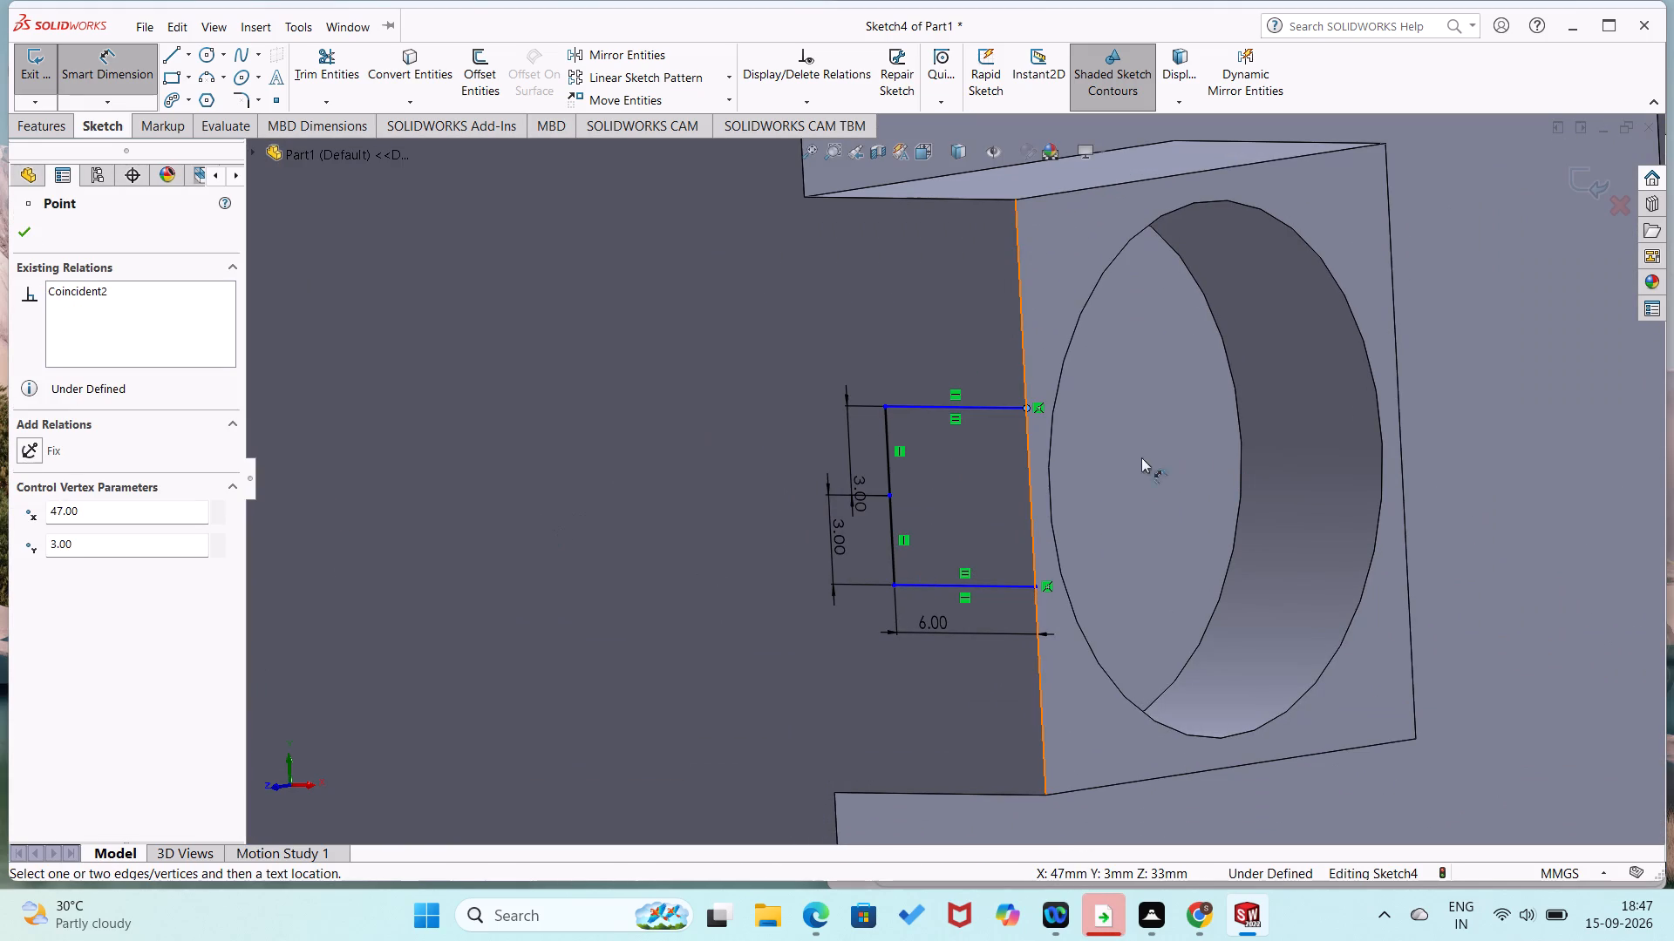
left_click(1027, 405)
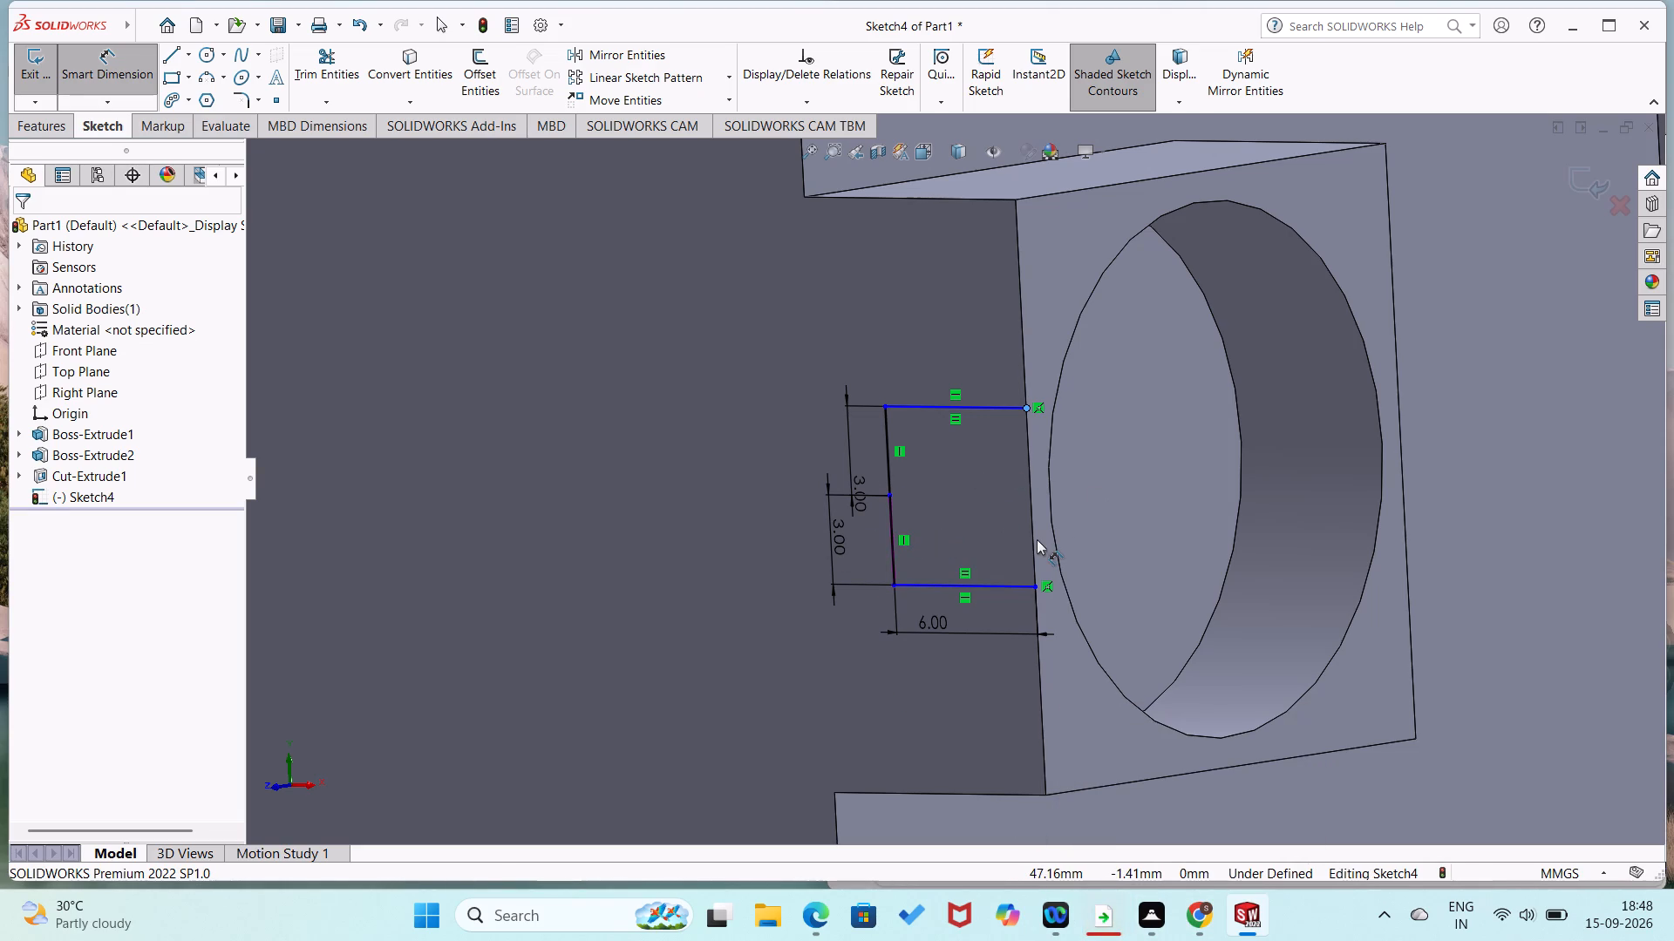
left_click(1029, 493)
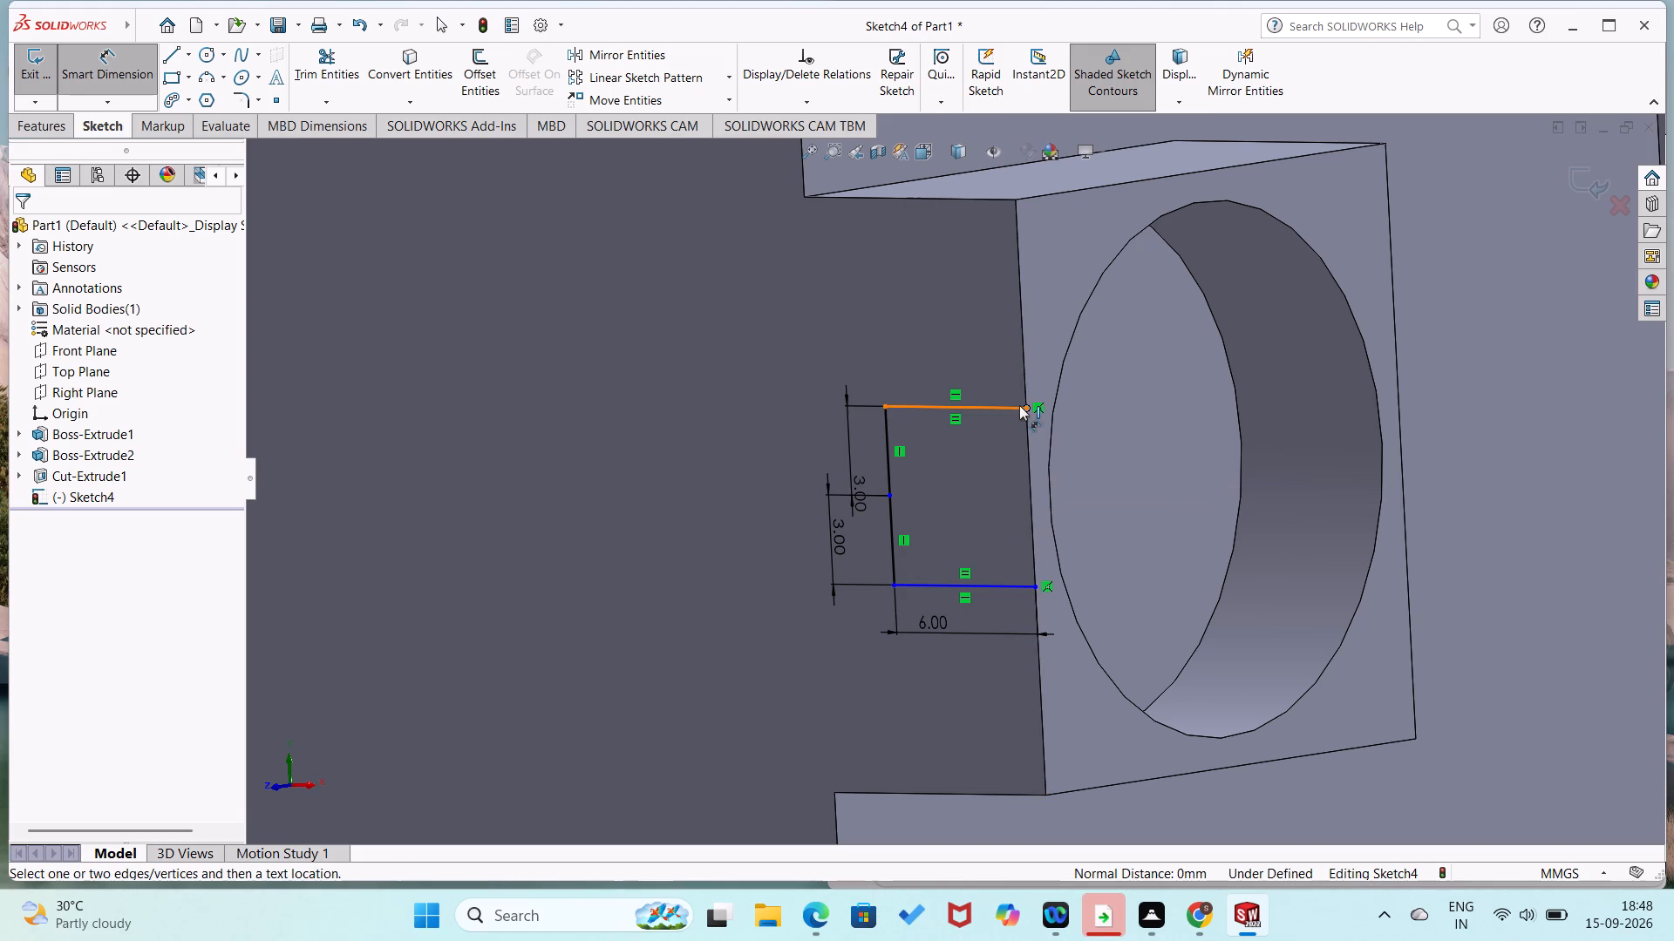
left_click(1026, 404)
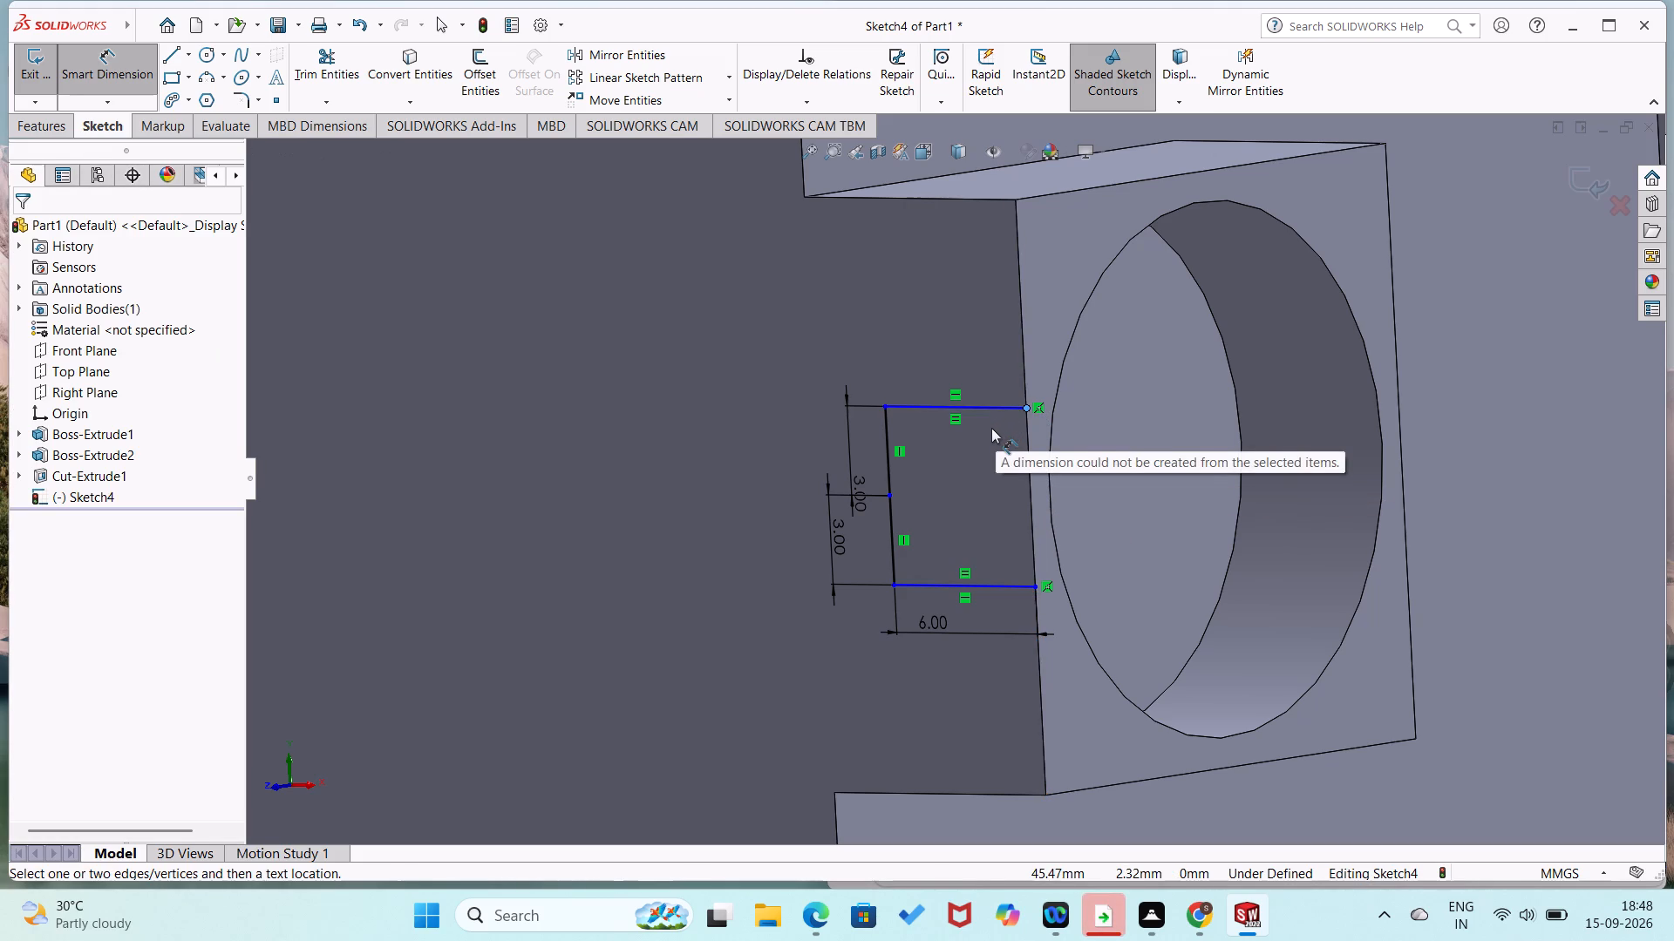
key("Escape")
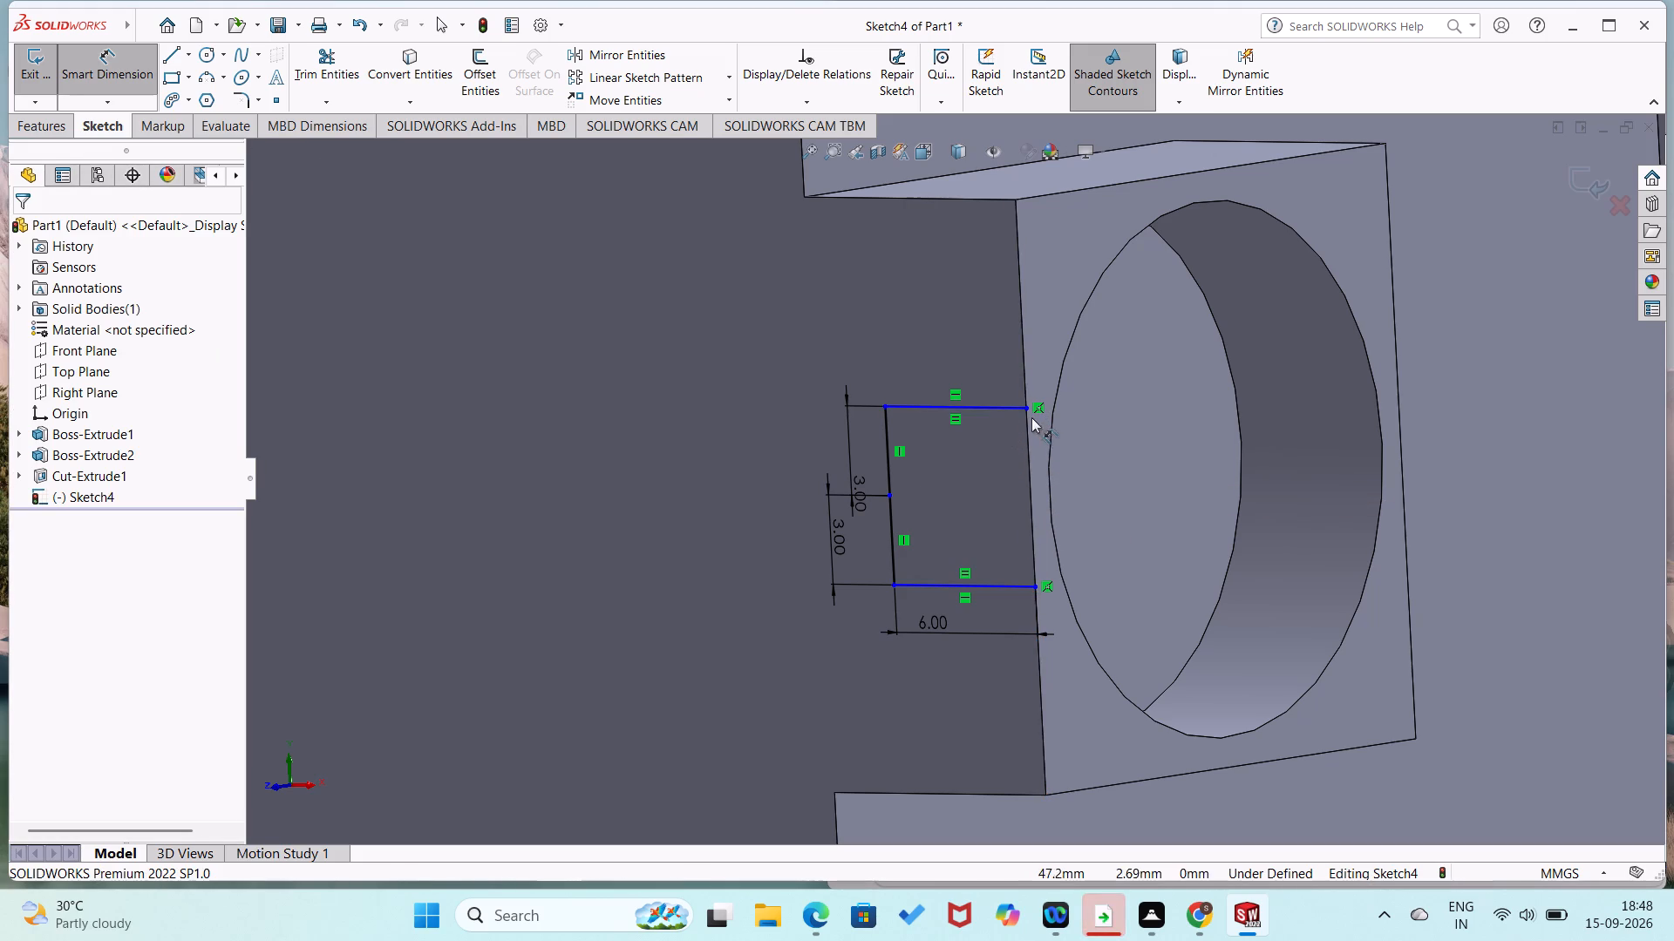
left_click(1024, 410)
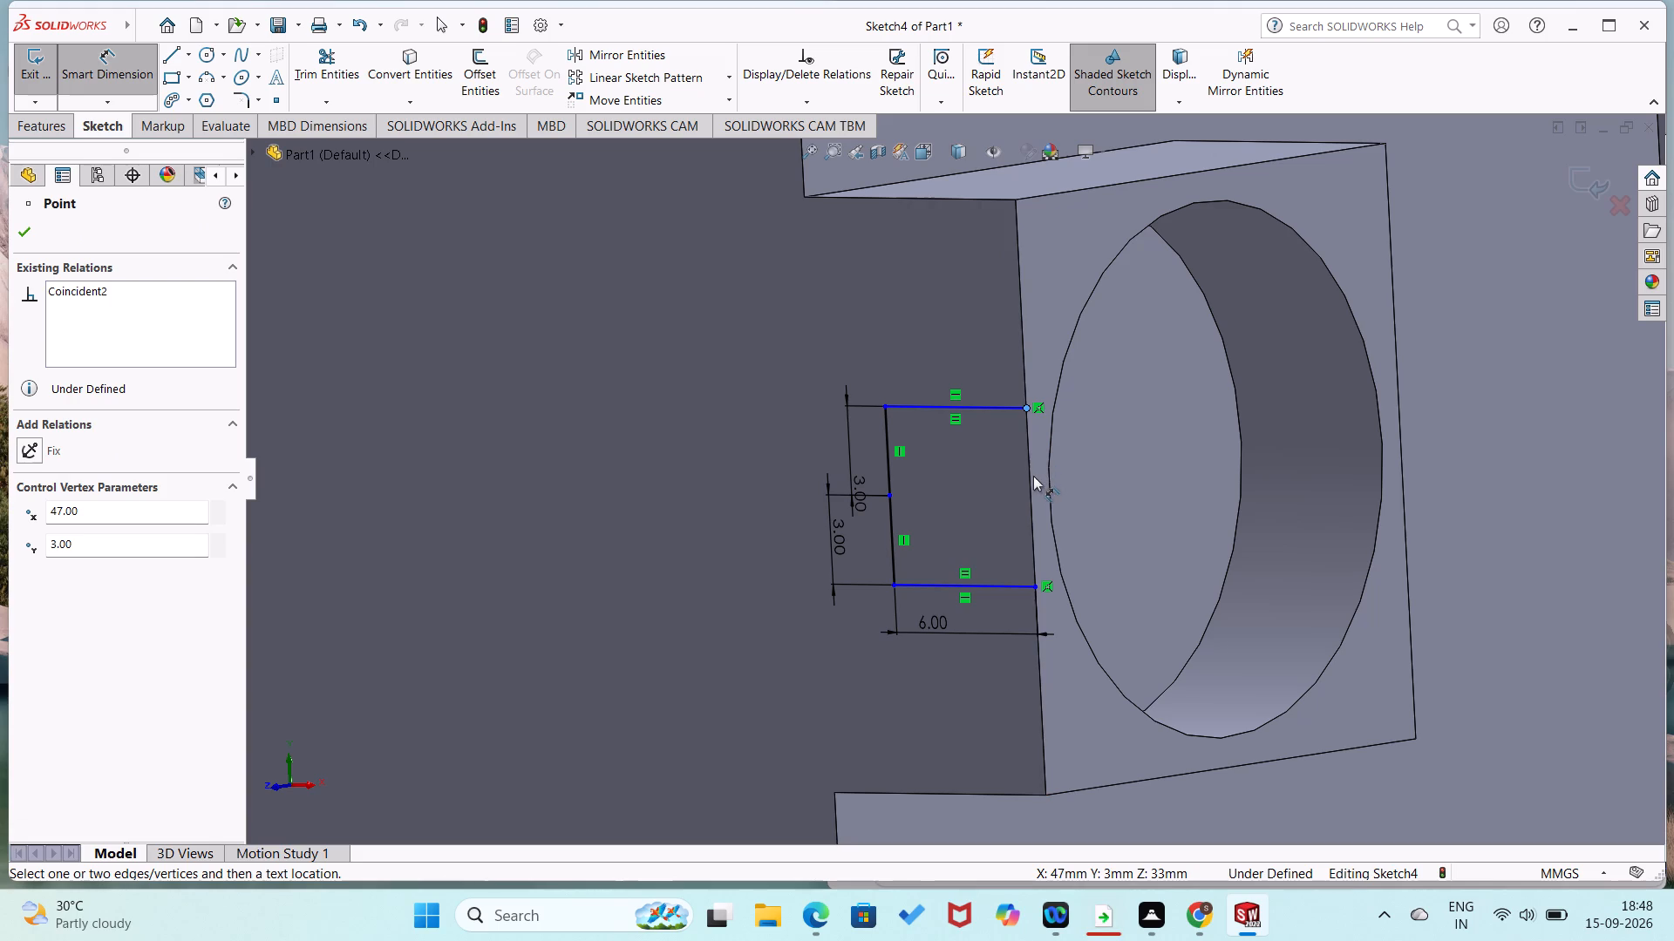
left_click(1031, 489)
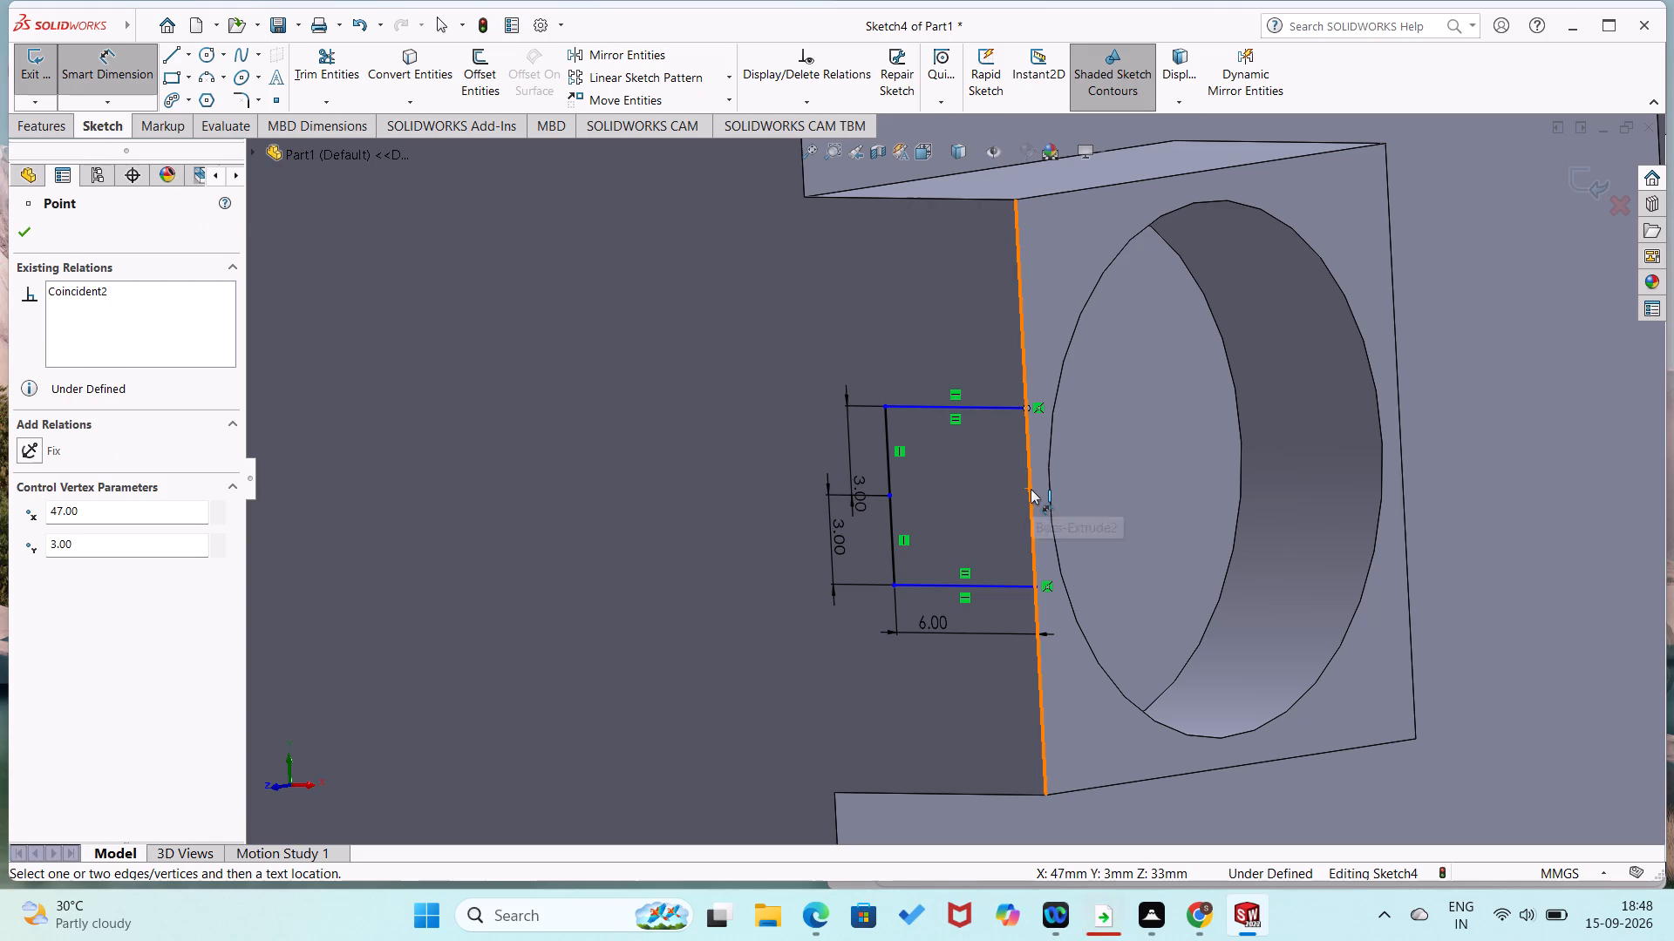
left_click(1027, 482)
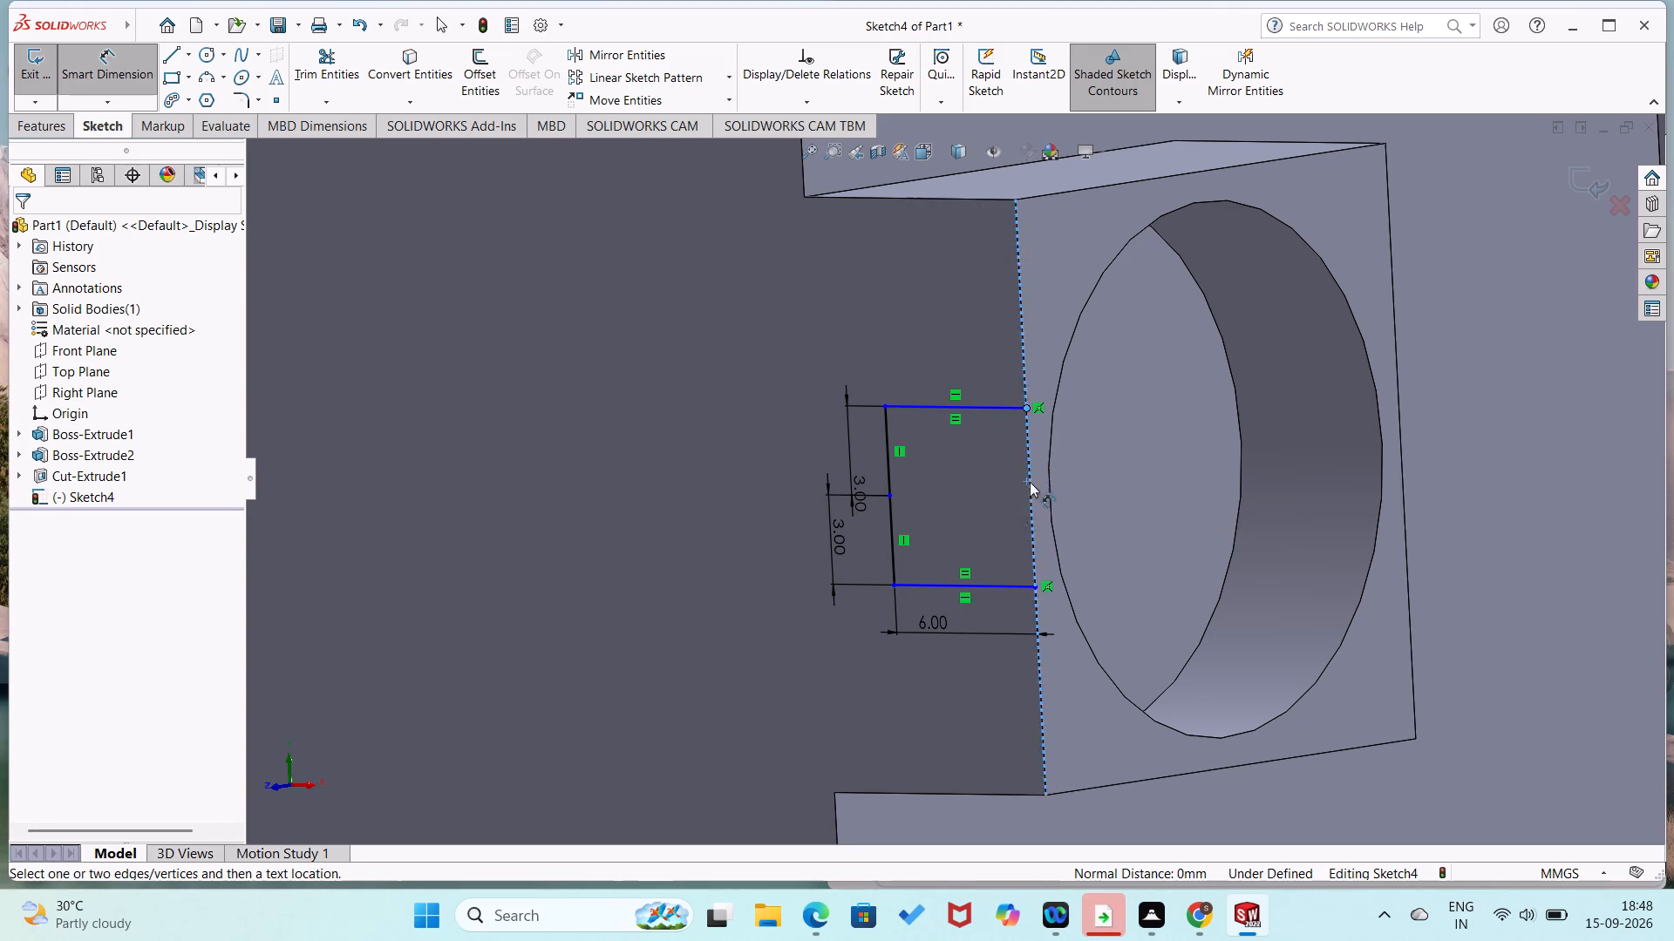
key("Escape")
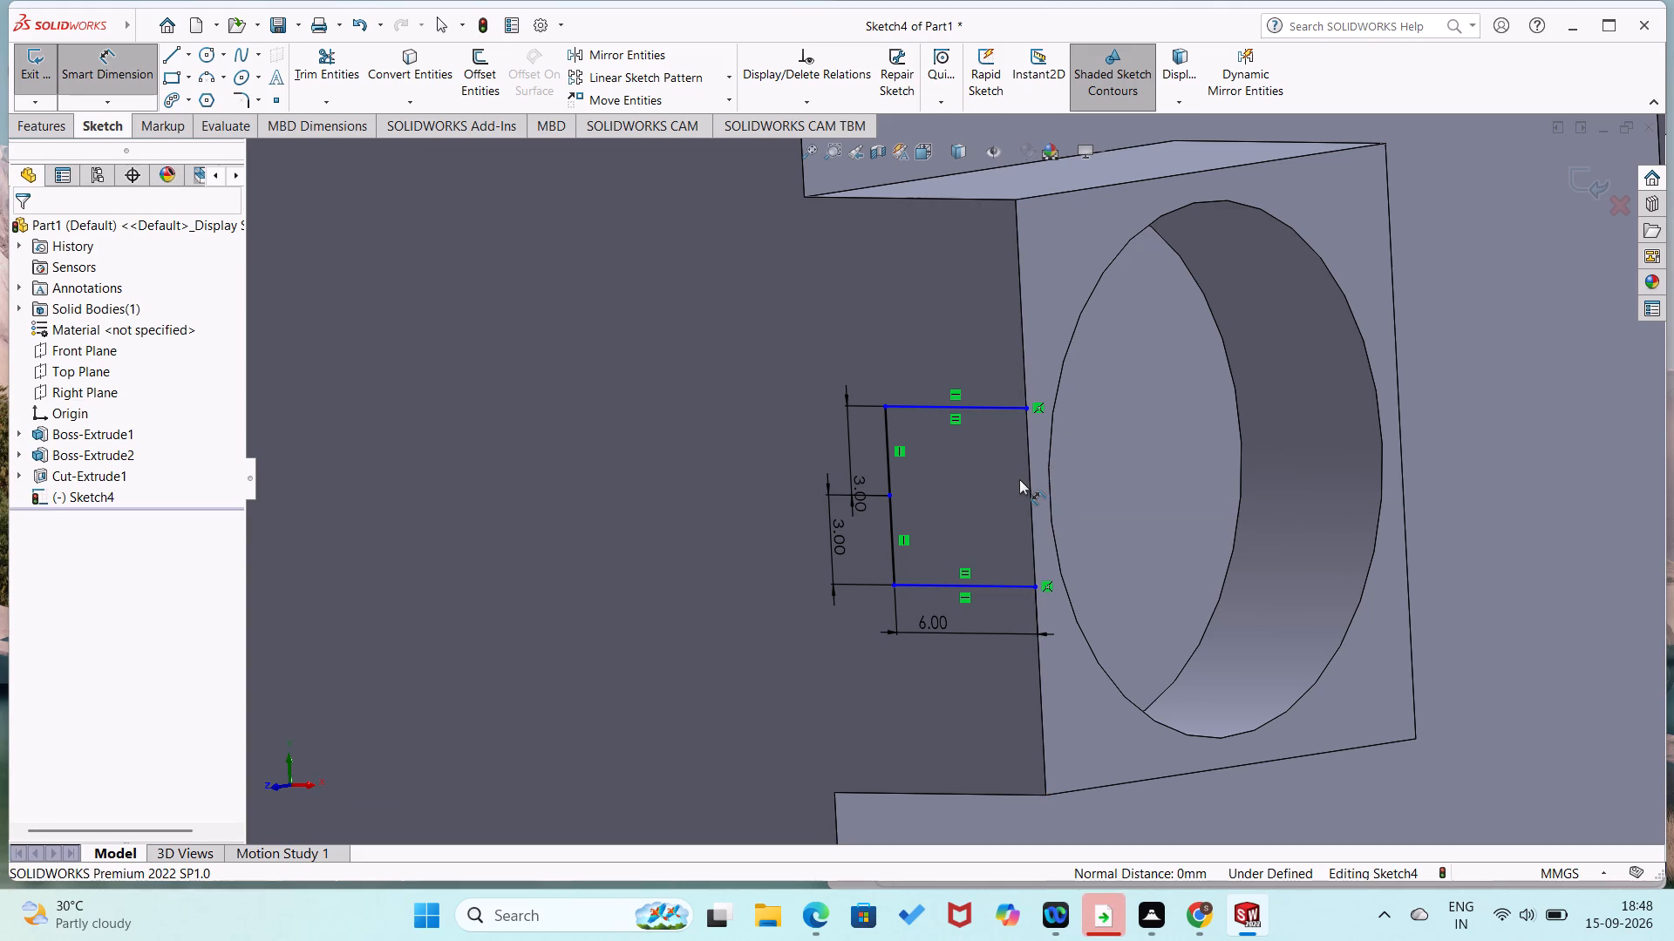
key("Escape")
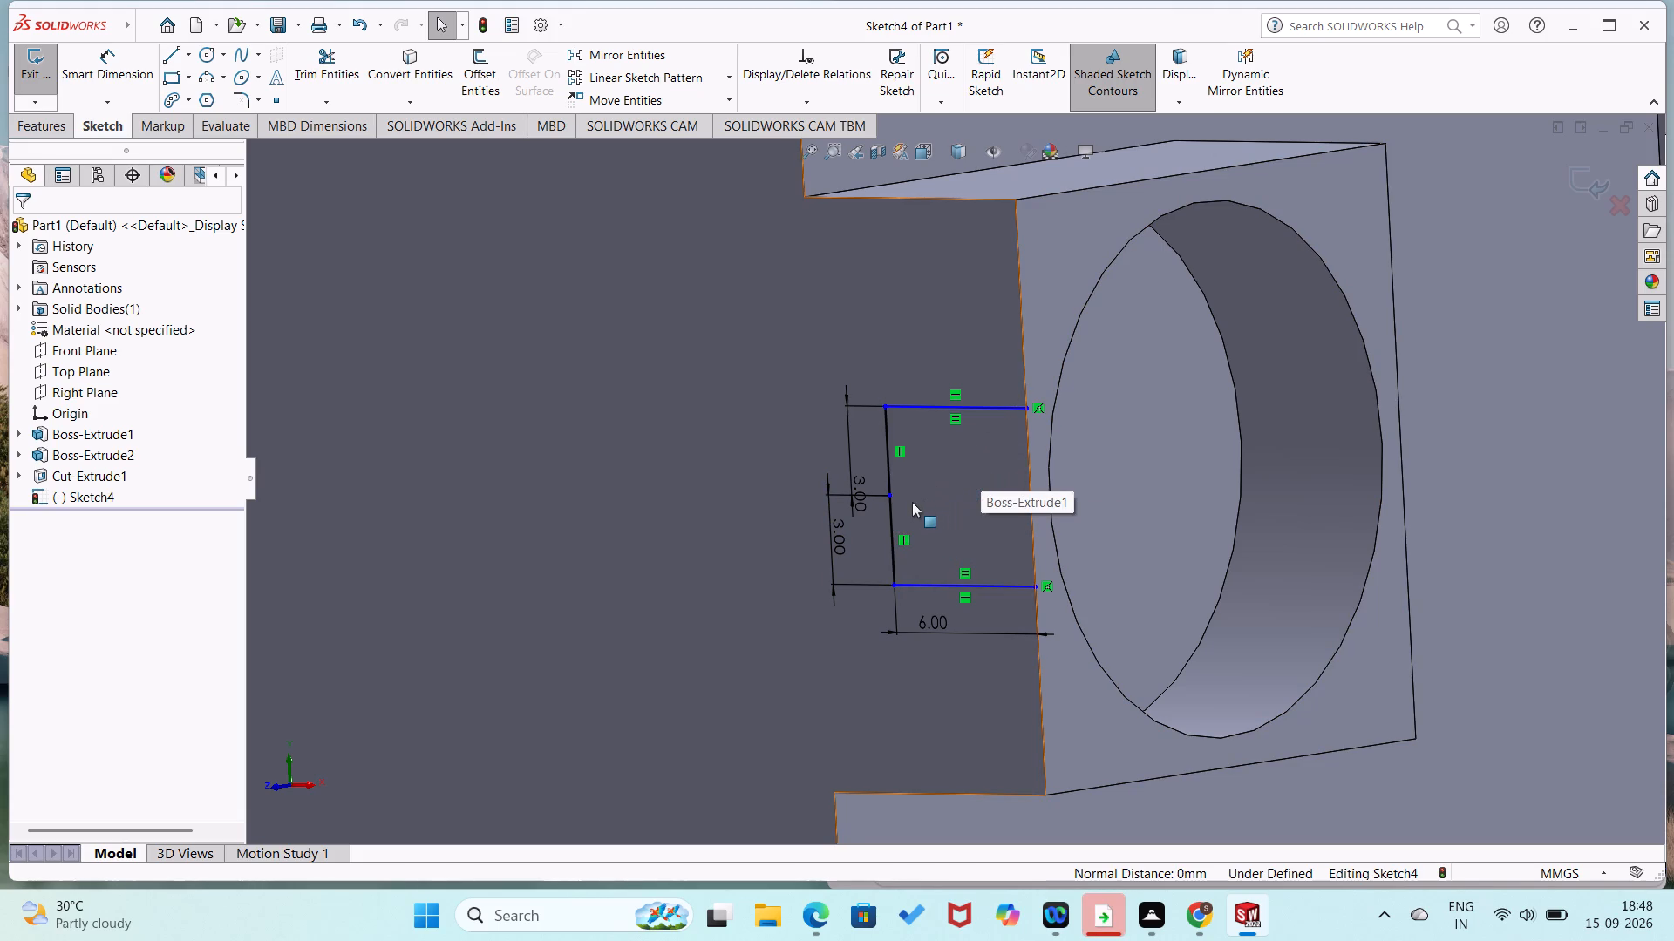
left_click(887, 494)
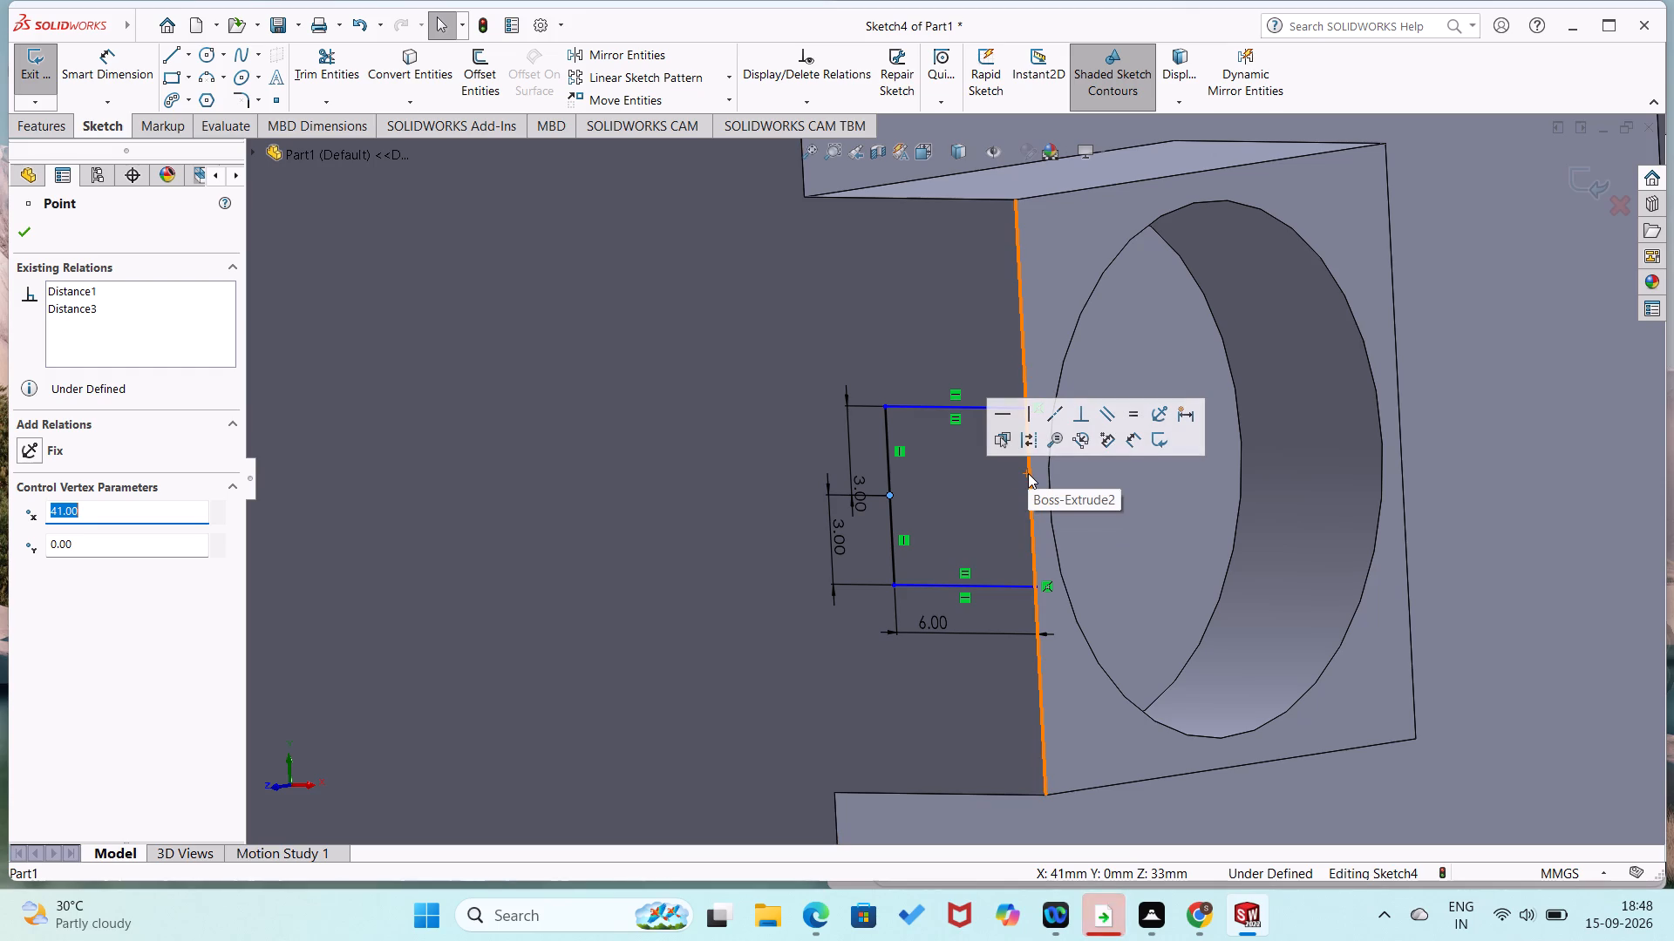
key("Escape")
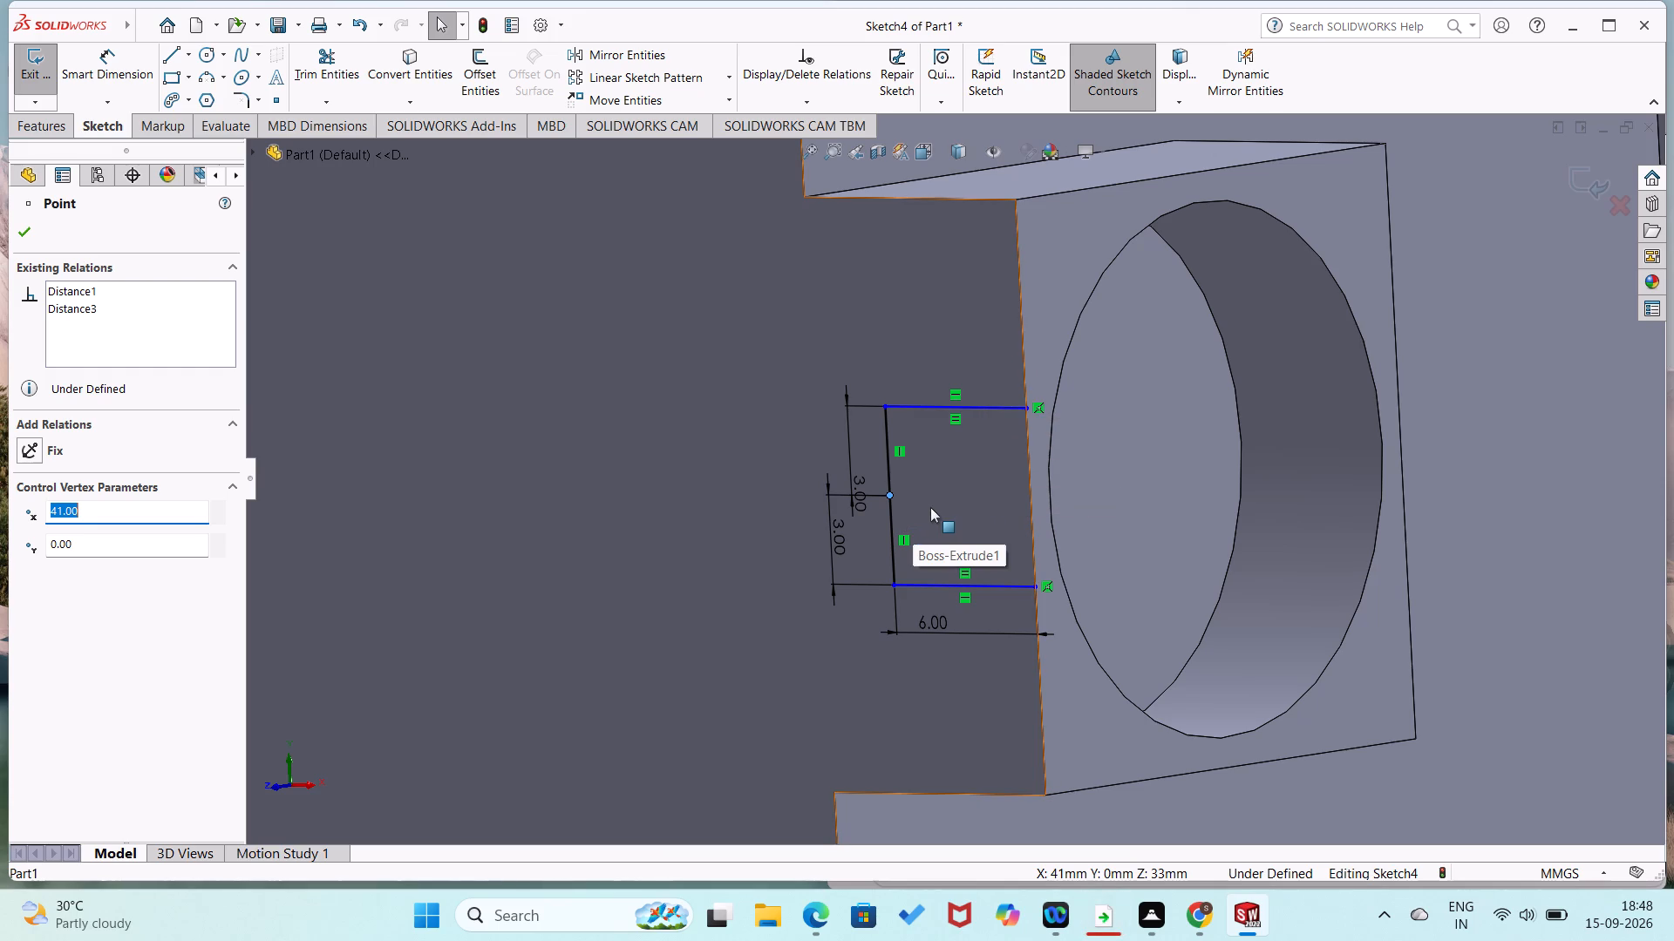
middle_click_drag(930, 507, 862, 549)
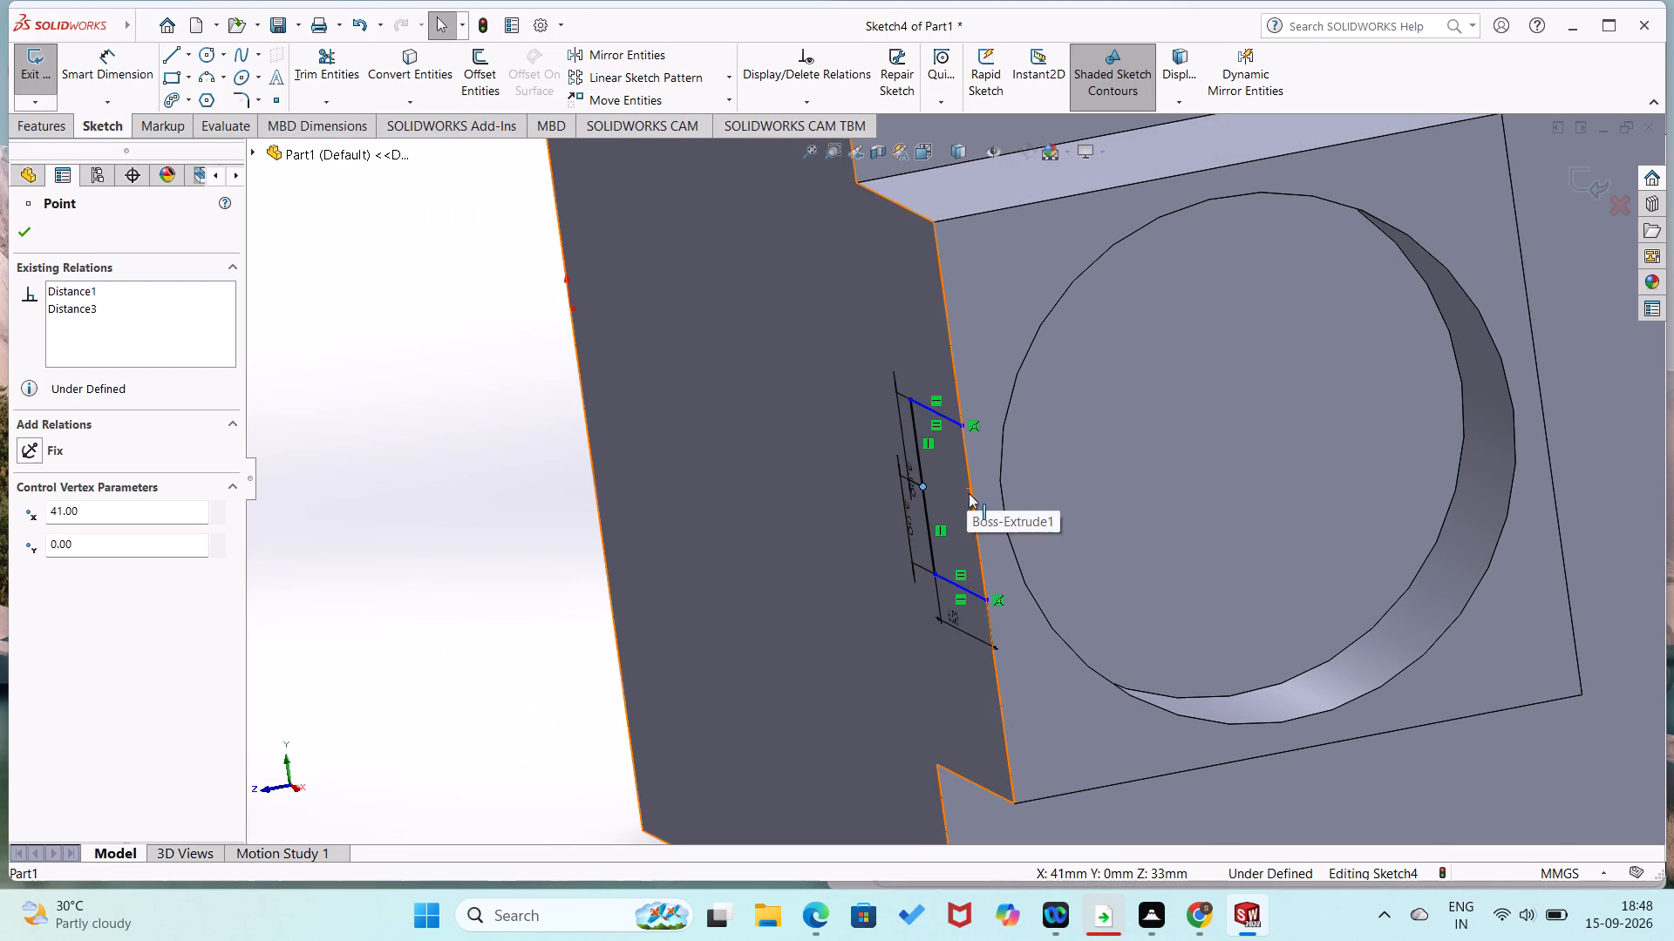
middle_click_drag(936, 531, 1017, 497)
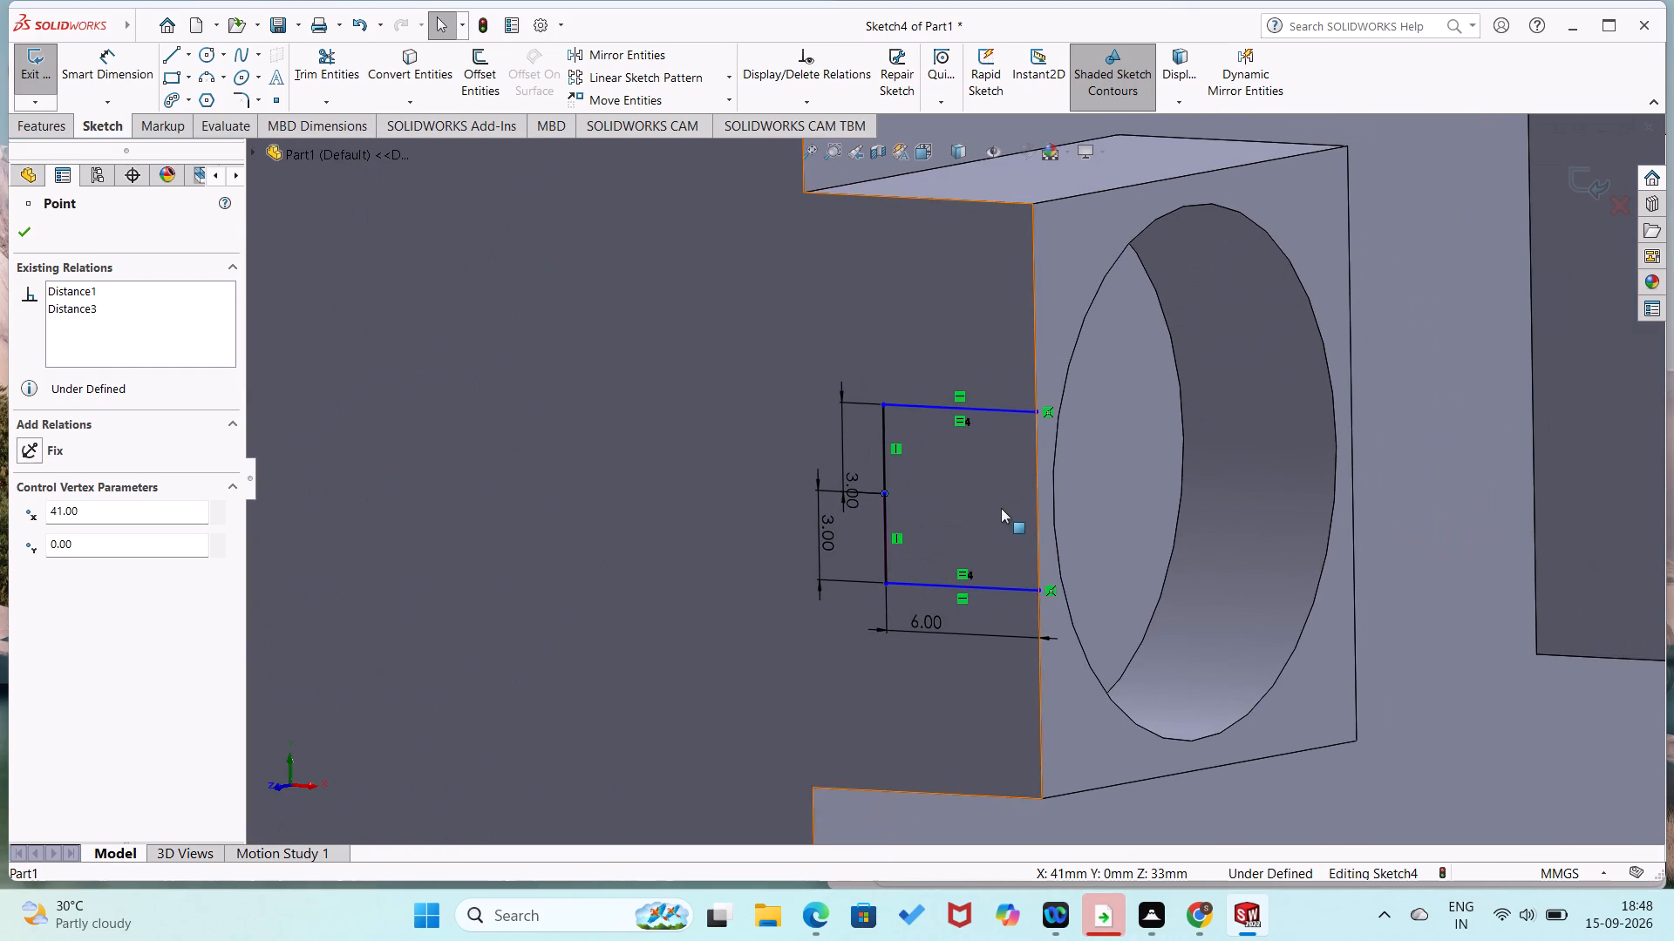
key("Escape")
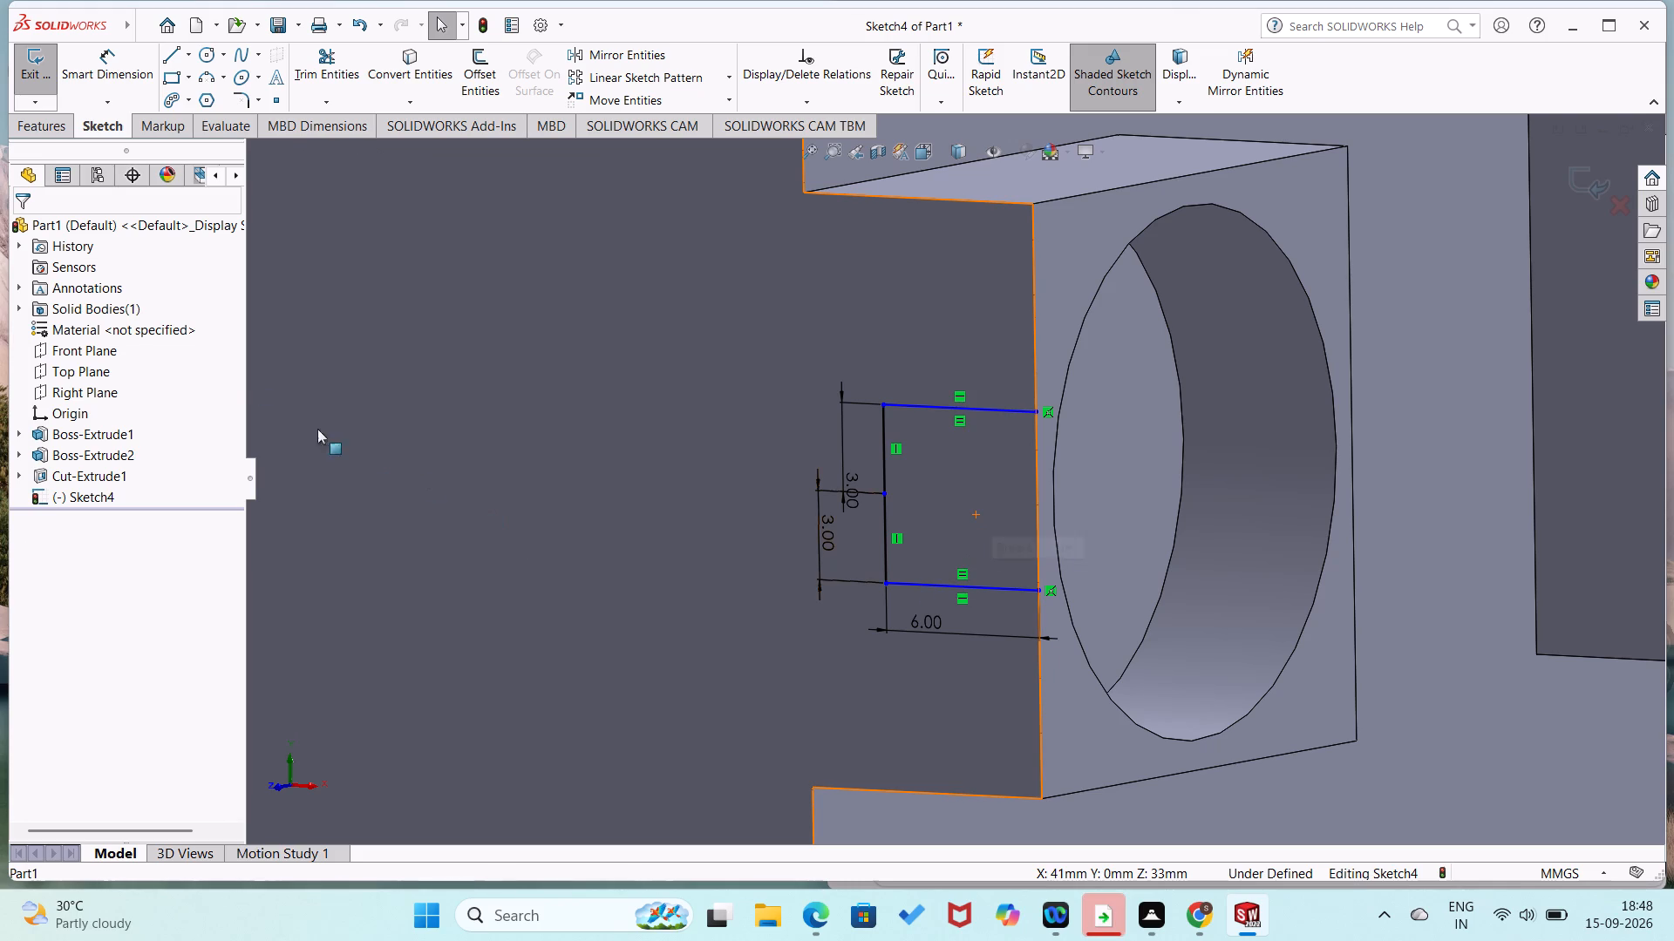
Sketch a 6 mm horizontal line from the midpoint of the boss's outer edge to the middle point of the profile's vertical side.
left_click(164, 53)
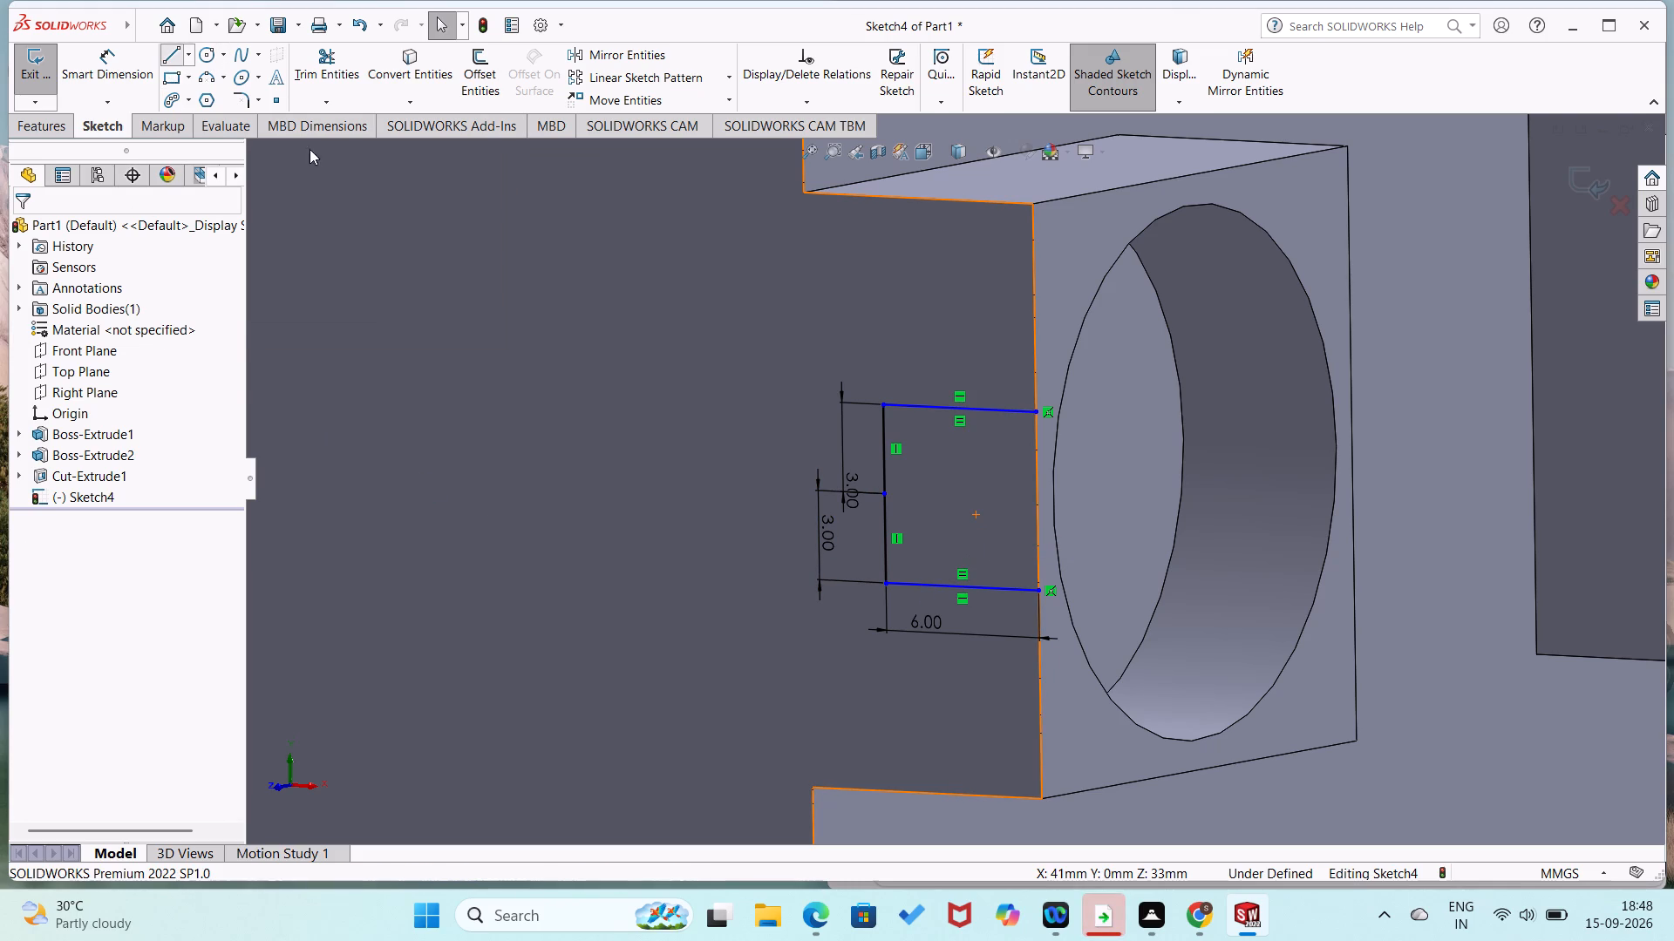
left_click(1035, 502)
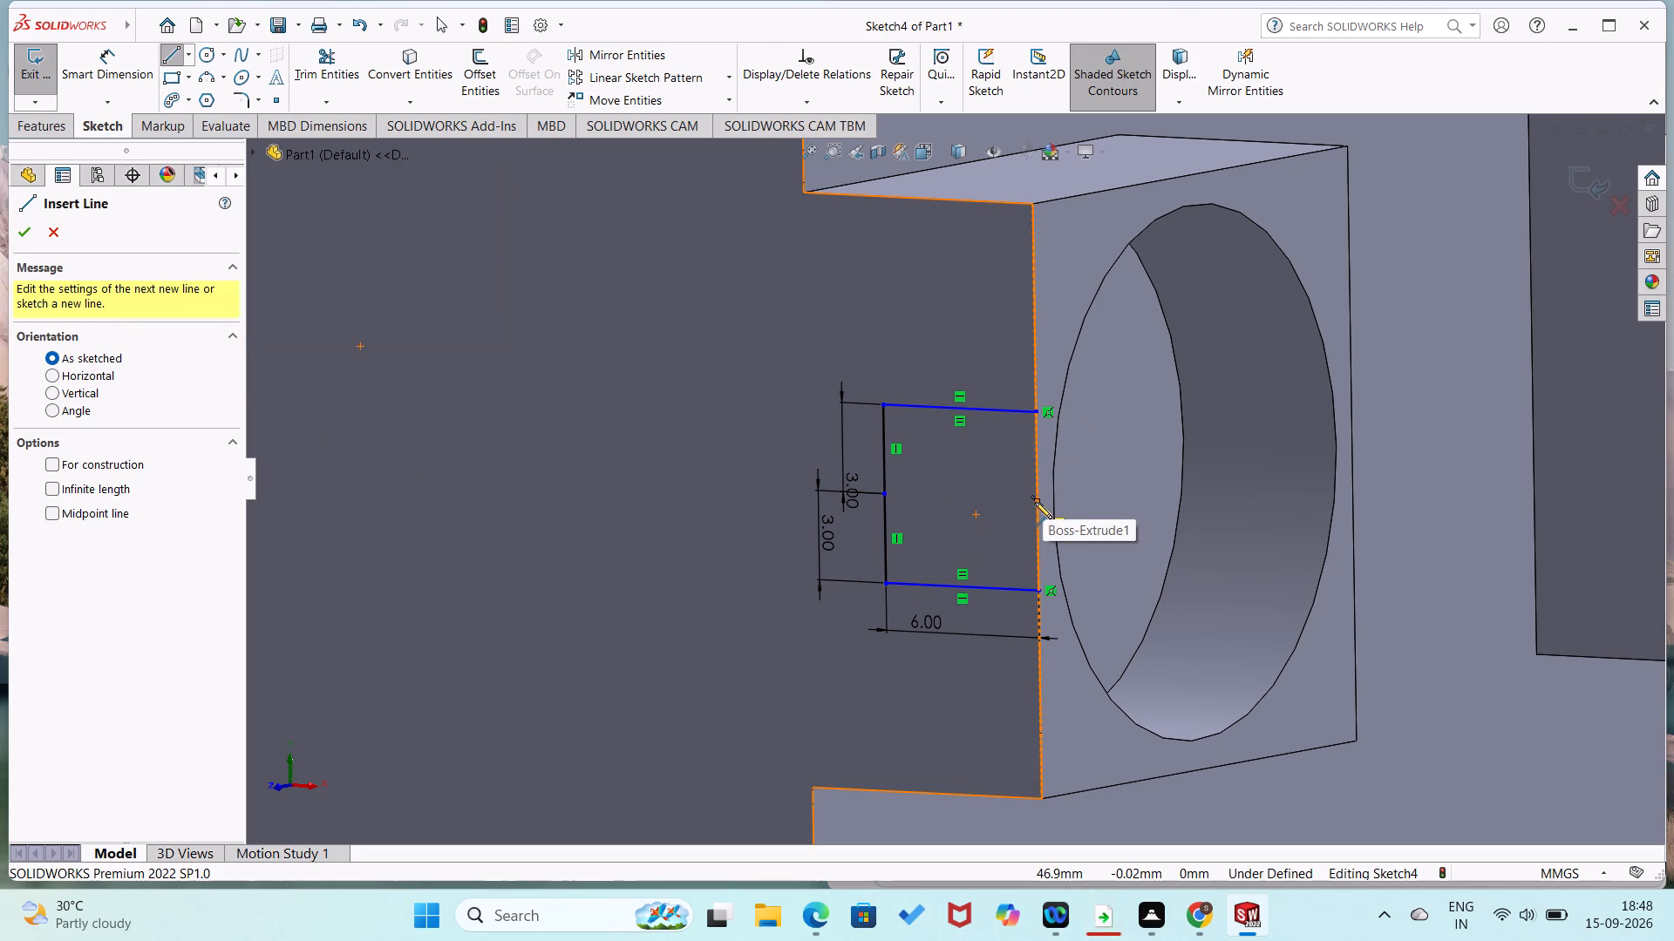
left_click(881, 496)
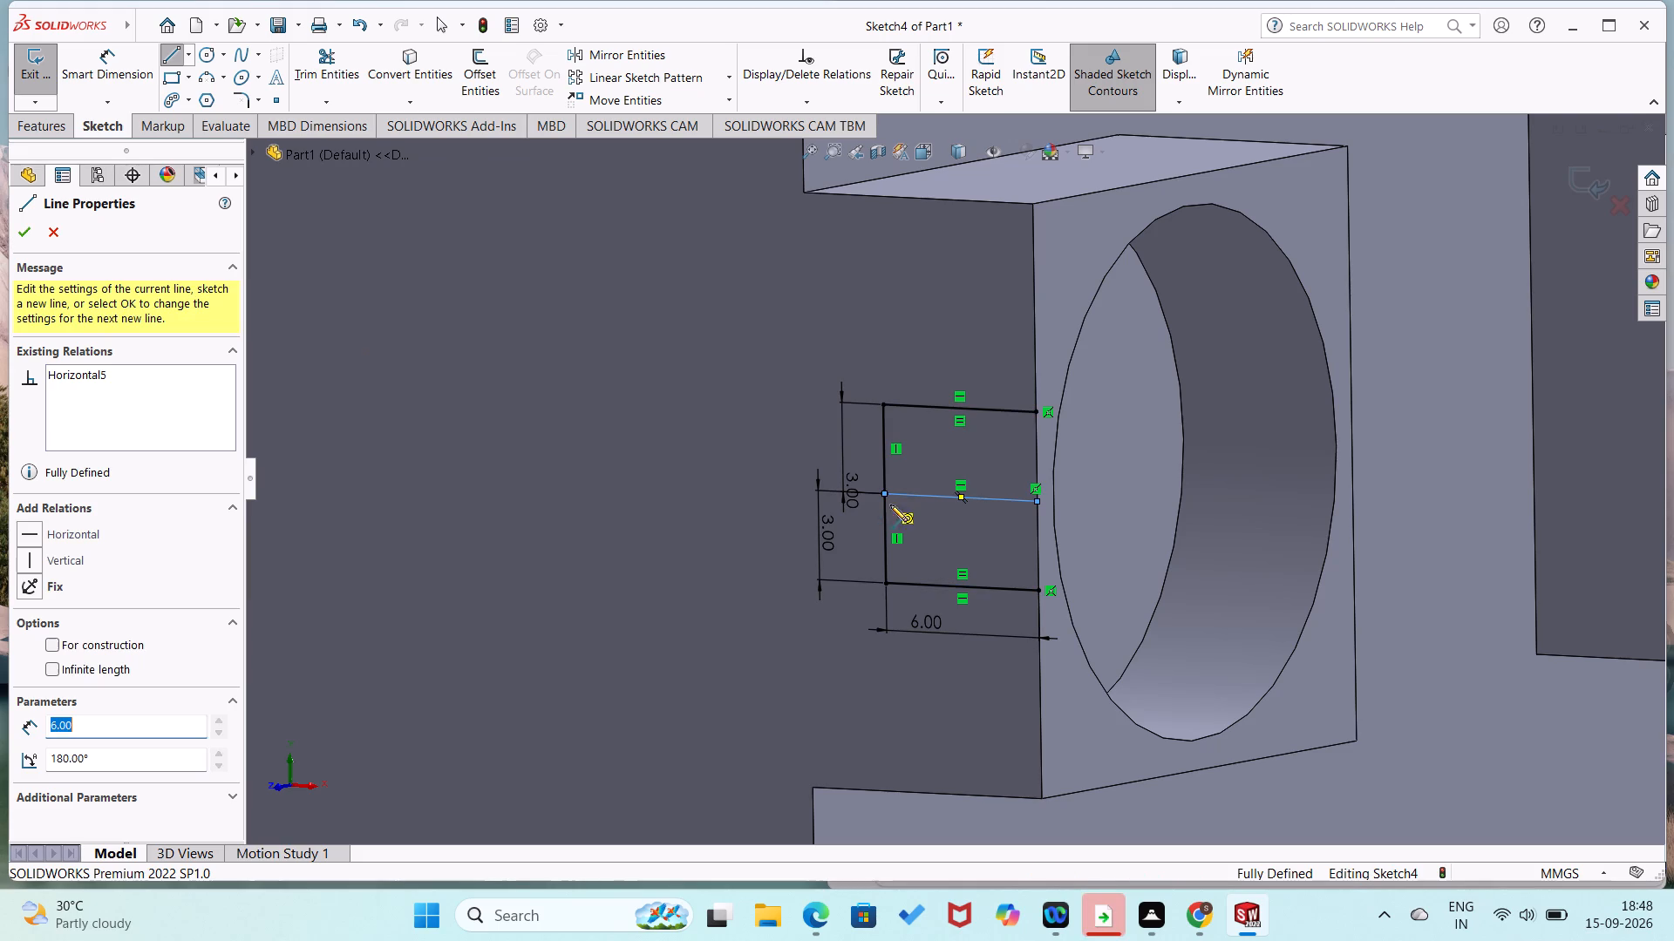
key("Escape")
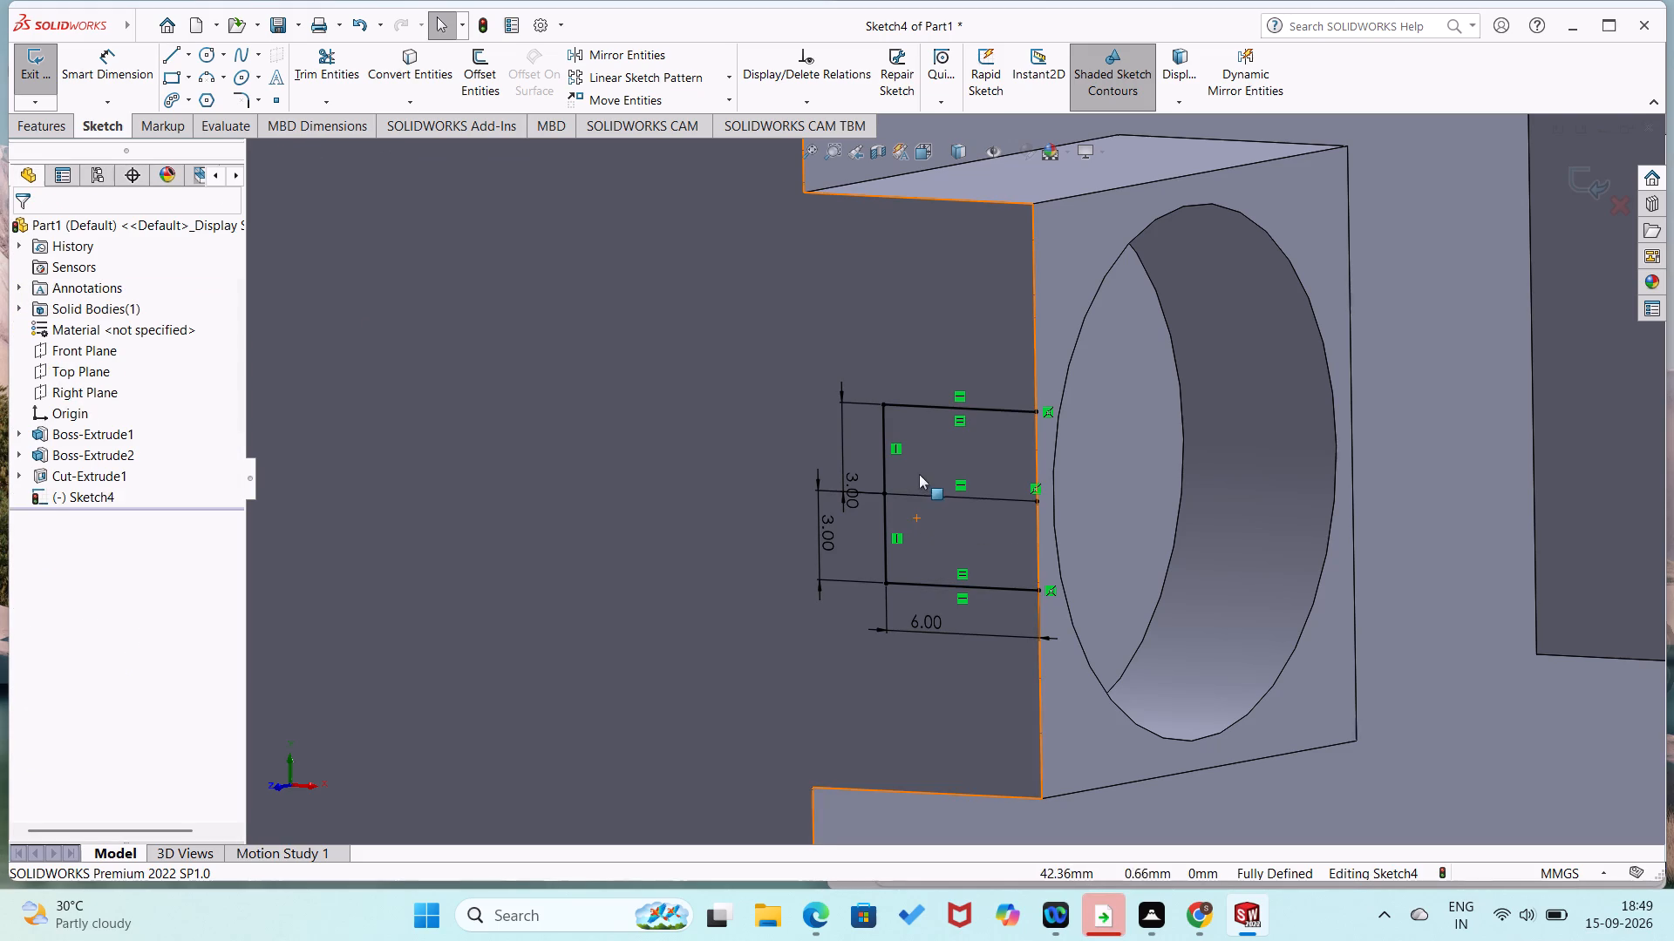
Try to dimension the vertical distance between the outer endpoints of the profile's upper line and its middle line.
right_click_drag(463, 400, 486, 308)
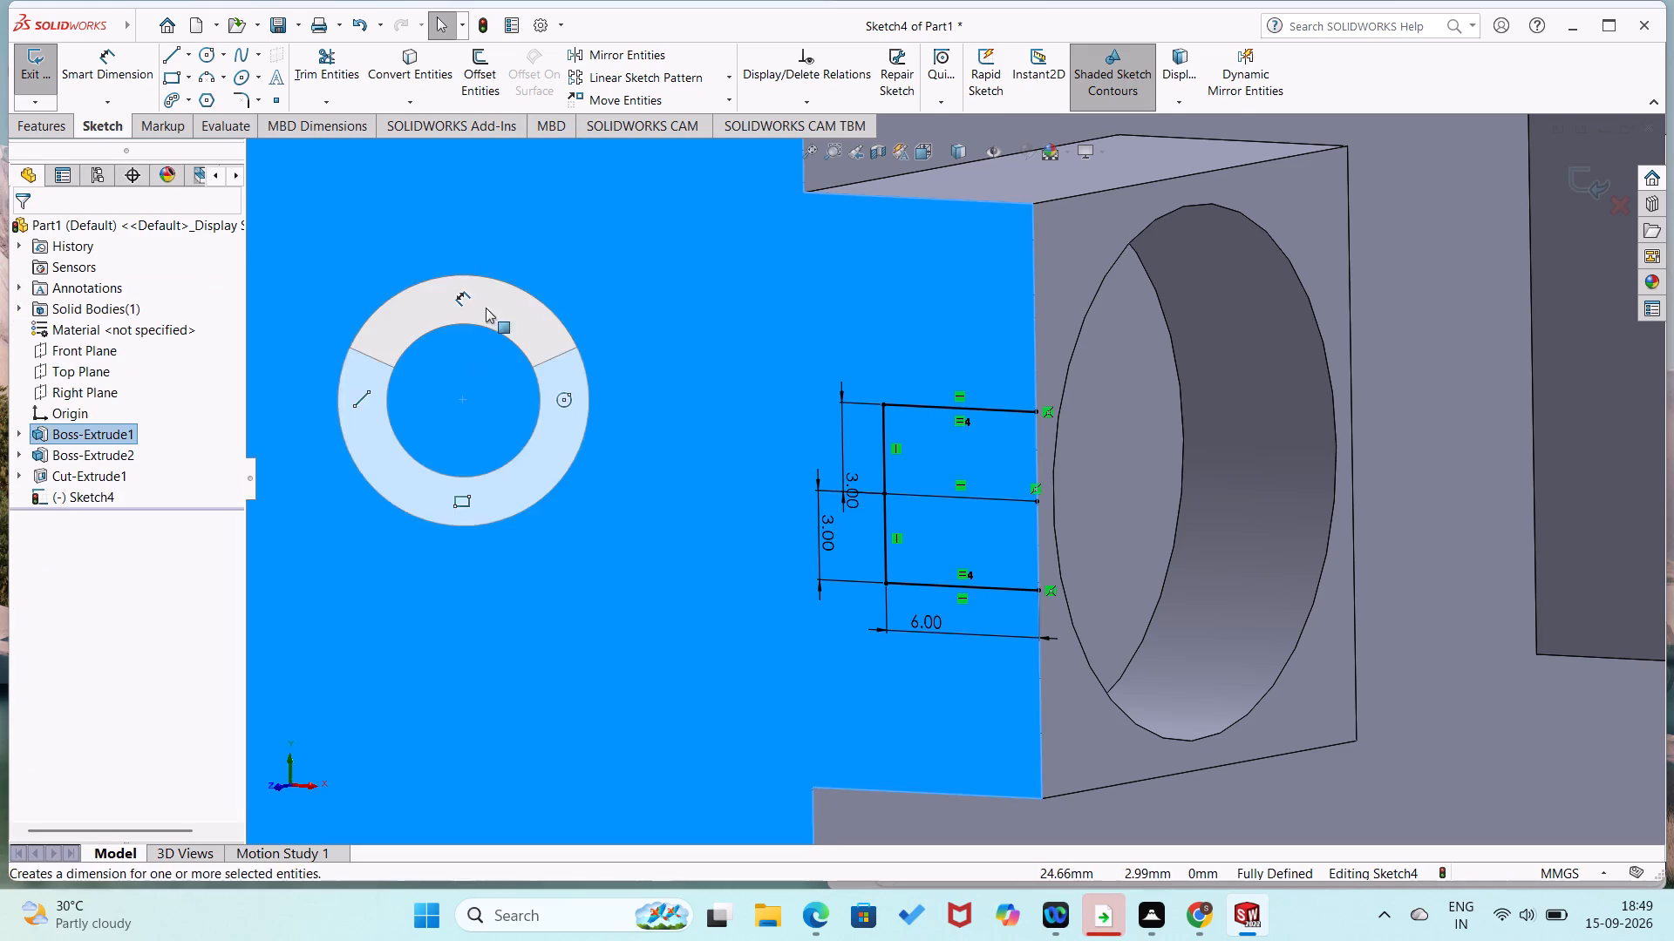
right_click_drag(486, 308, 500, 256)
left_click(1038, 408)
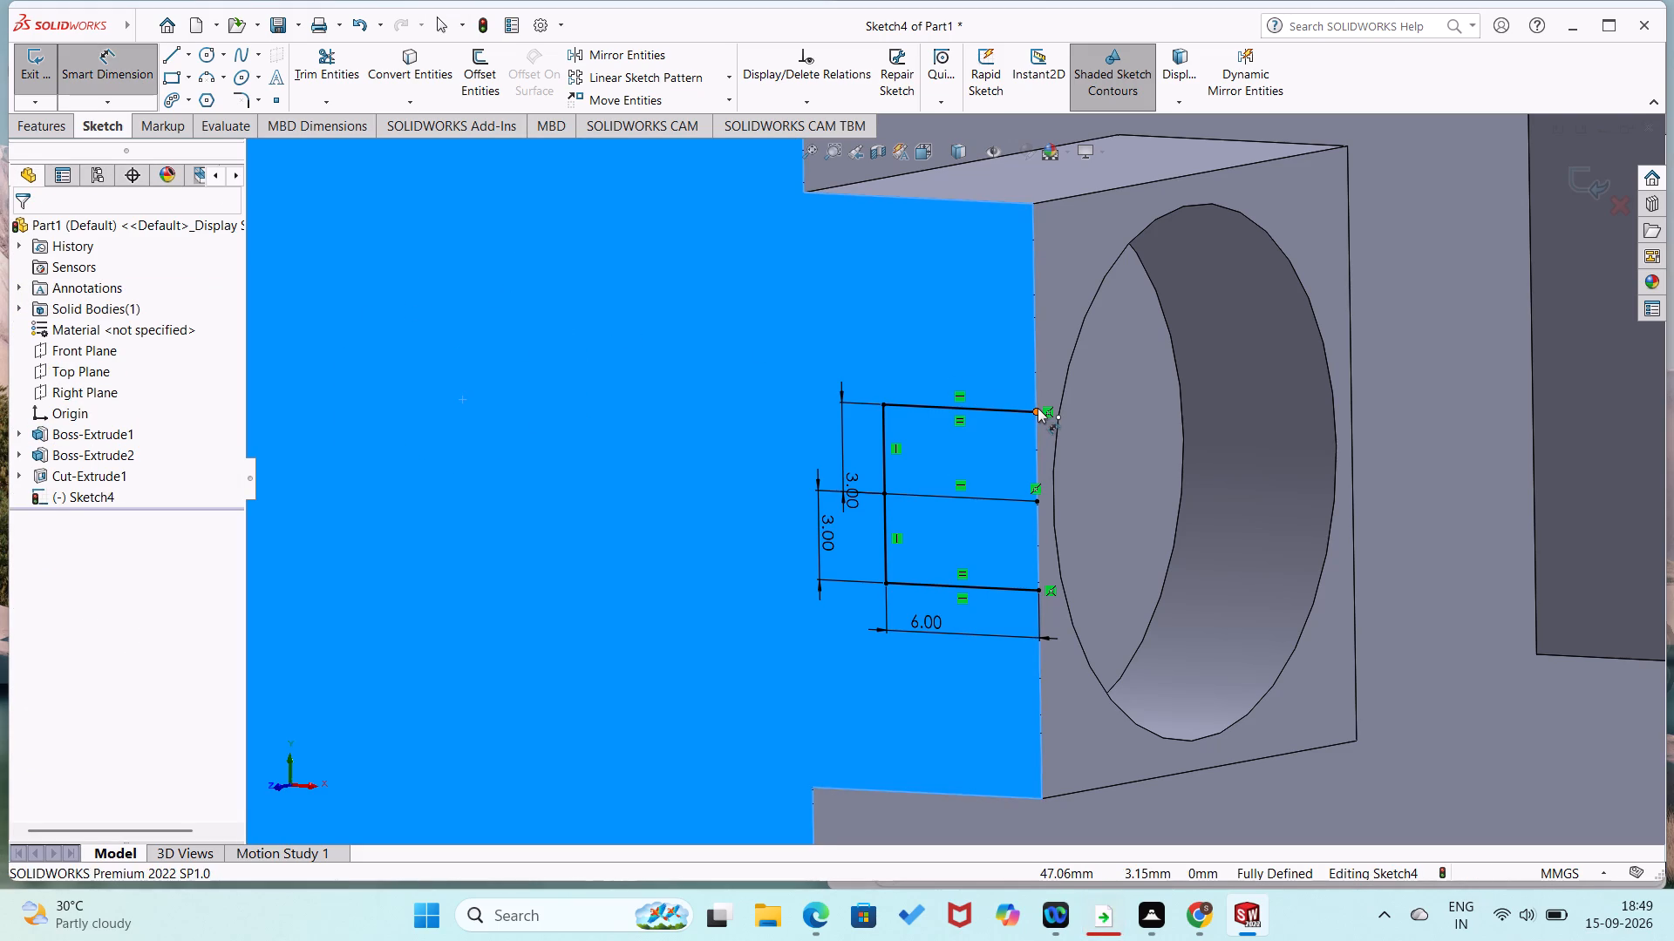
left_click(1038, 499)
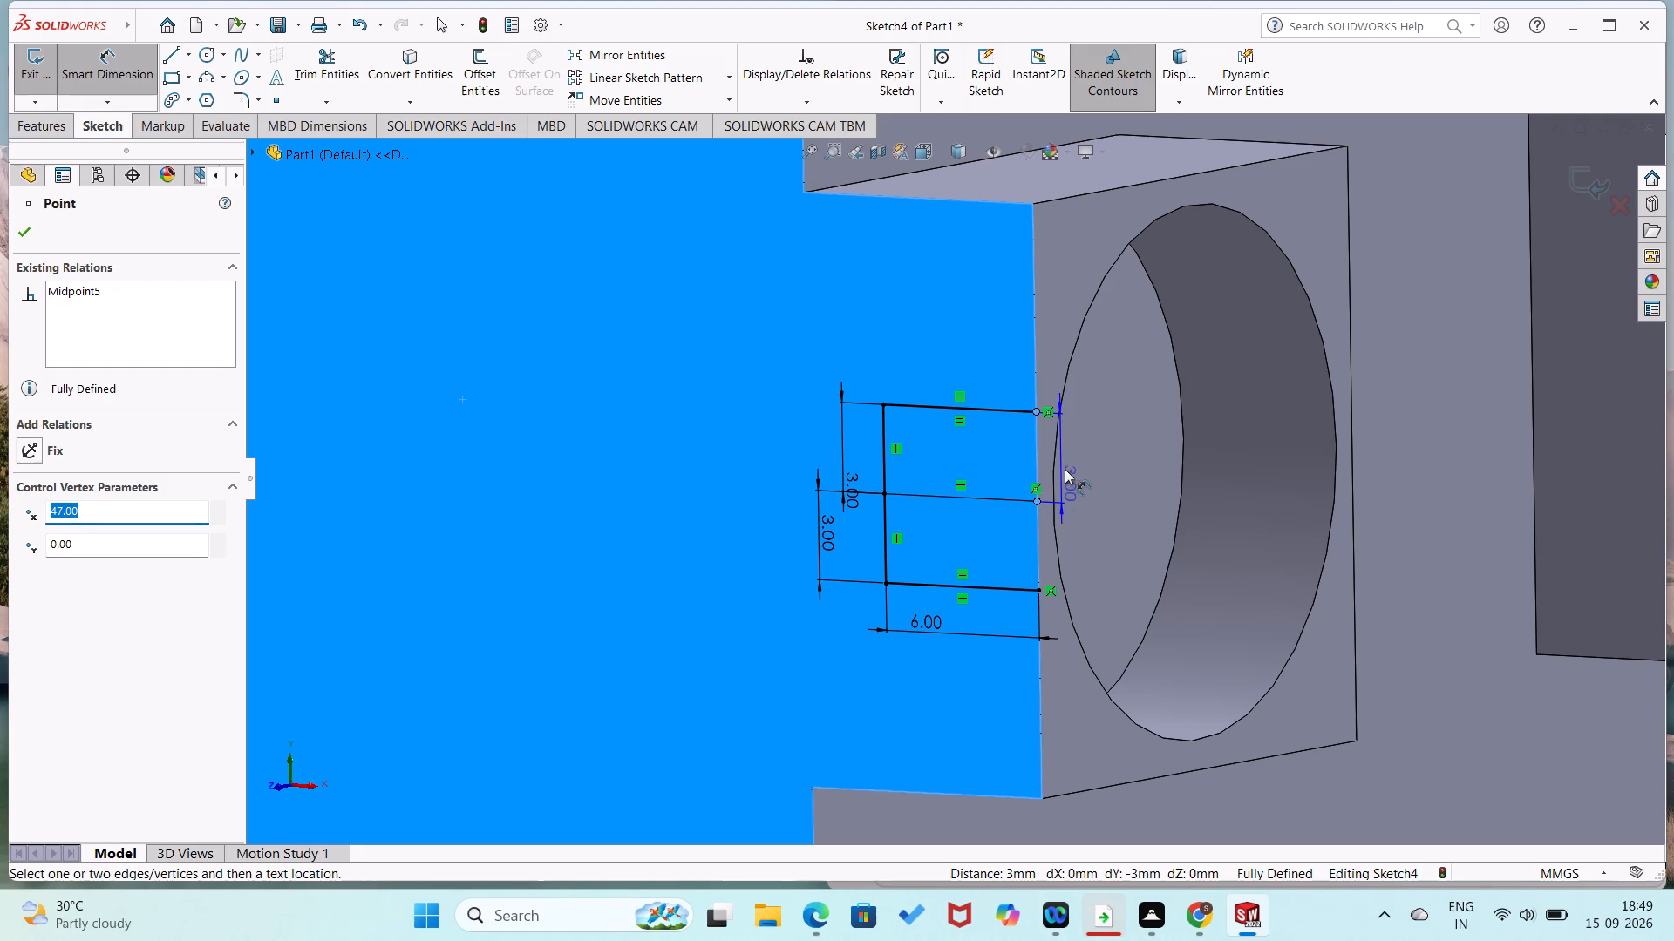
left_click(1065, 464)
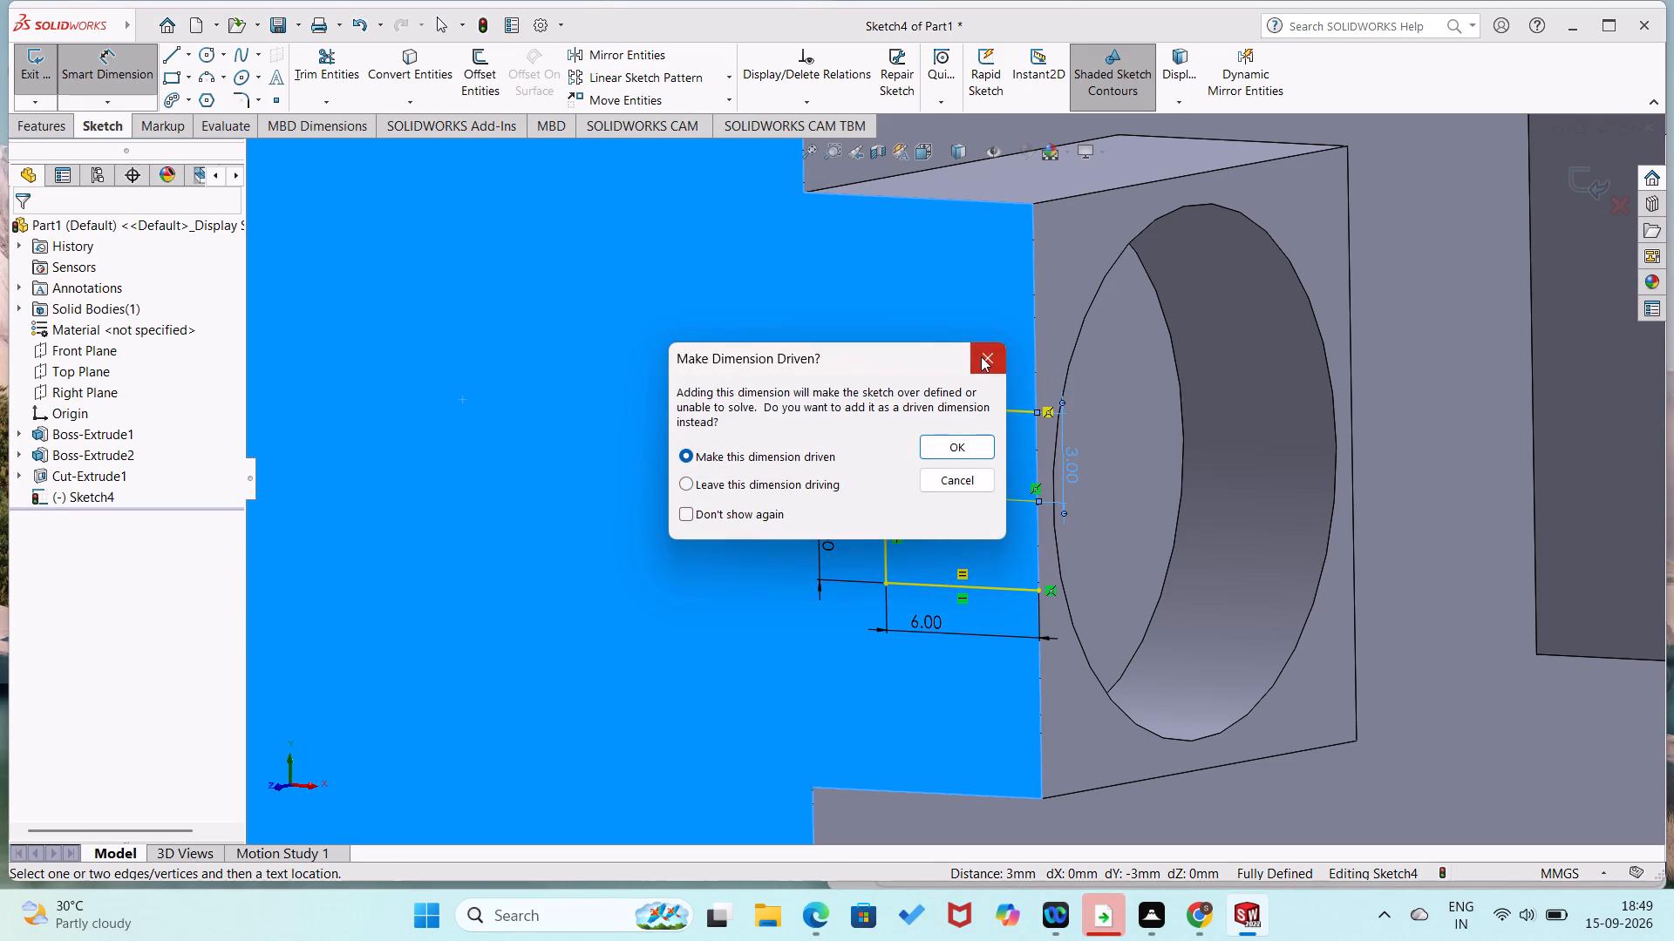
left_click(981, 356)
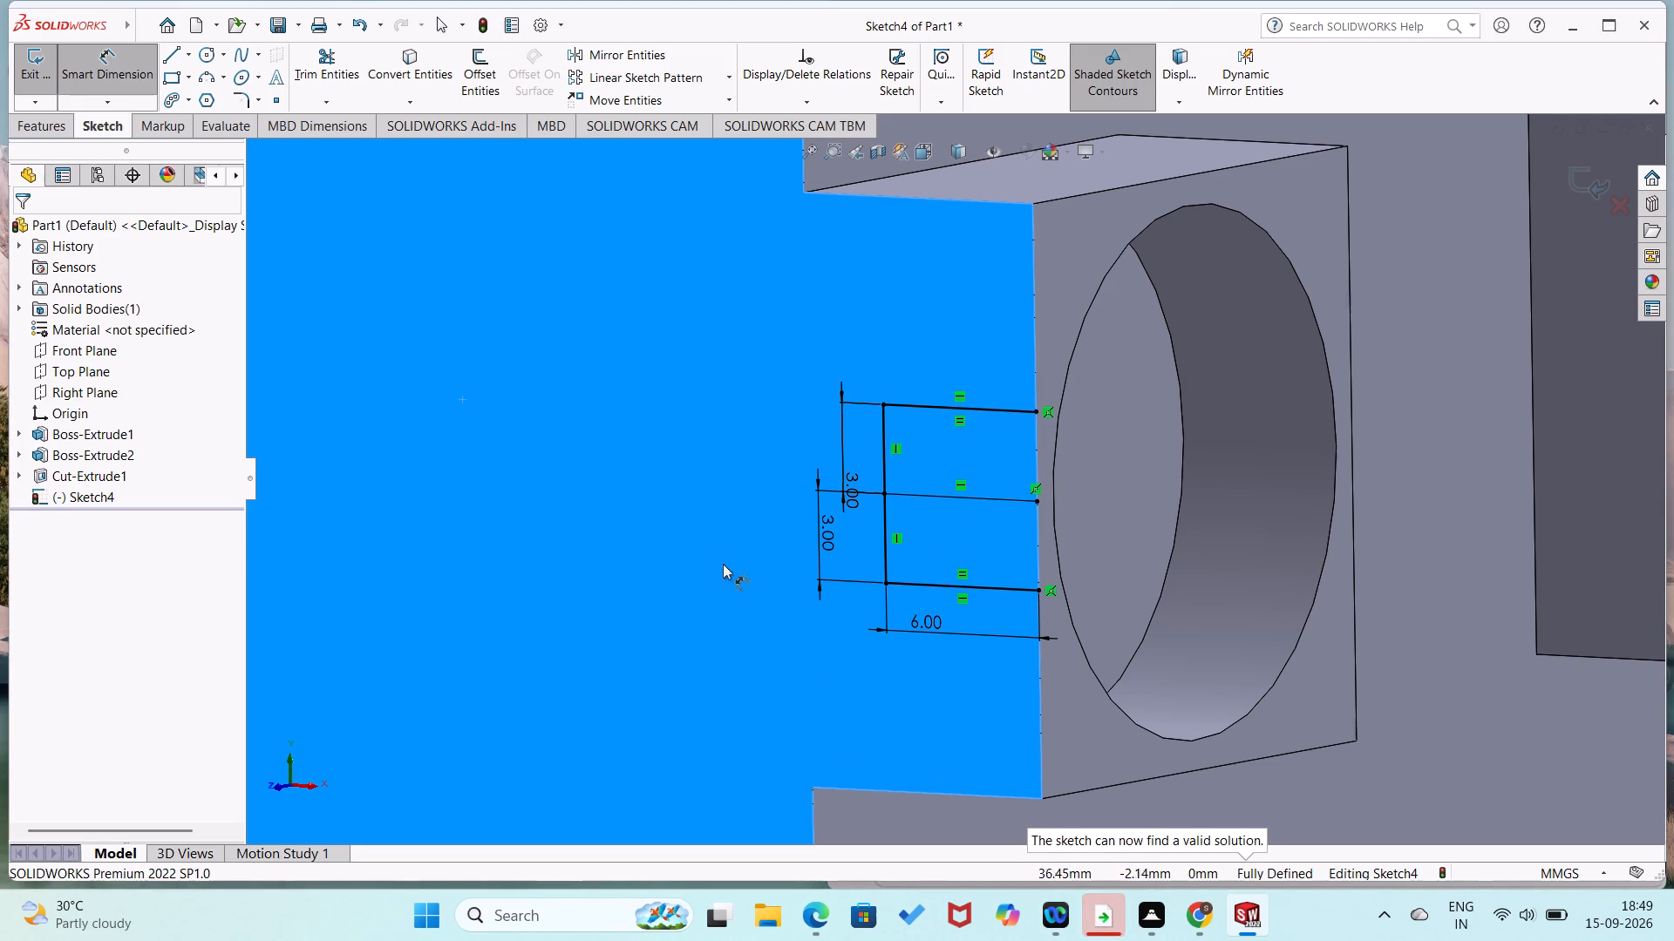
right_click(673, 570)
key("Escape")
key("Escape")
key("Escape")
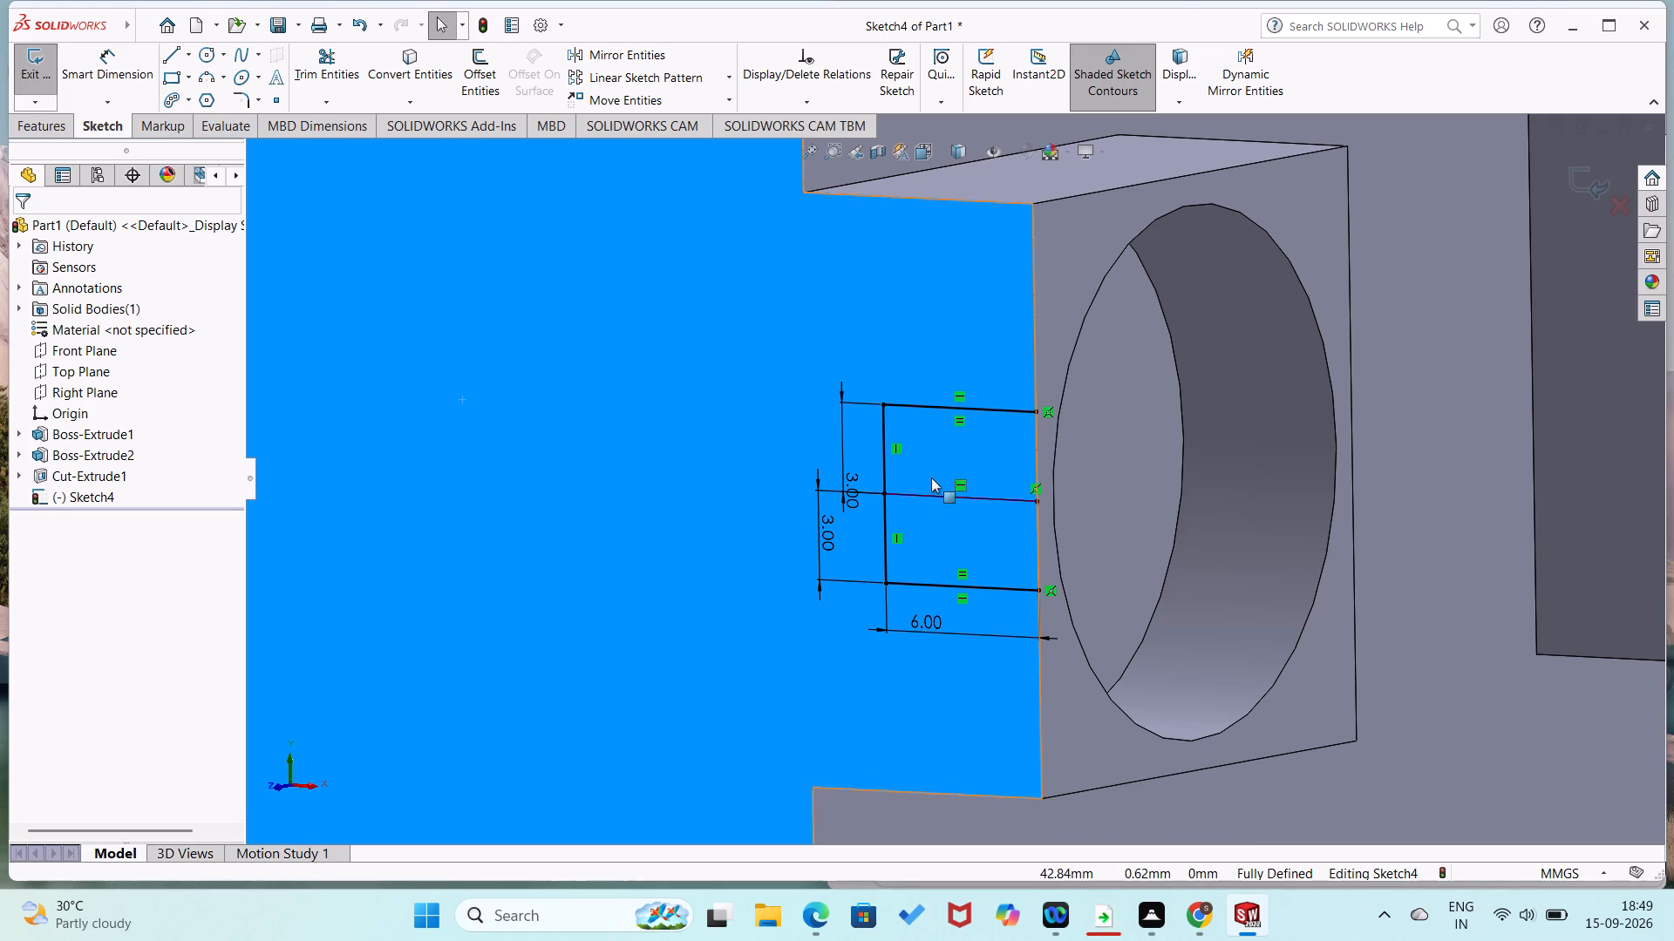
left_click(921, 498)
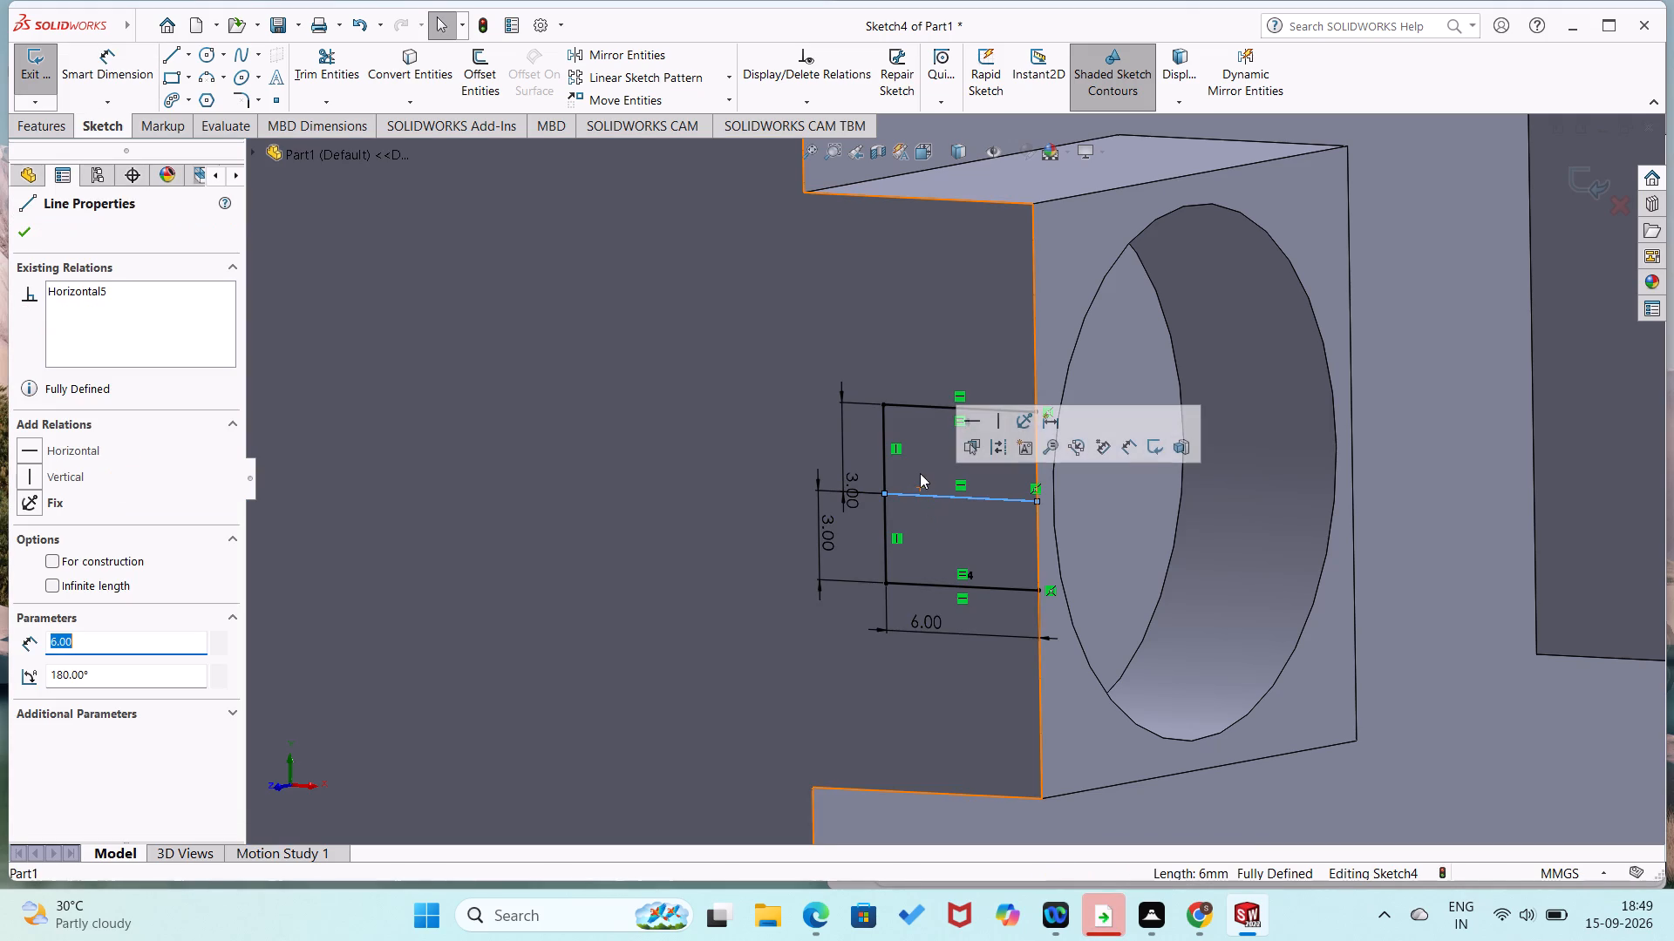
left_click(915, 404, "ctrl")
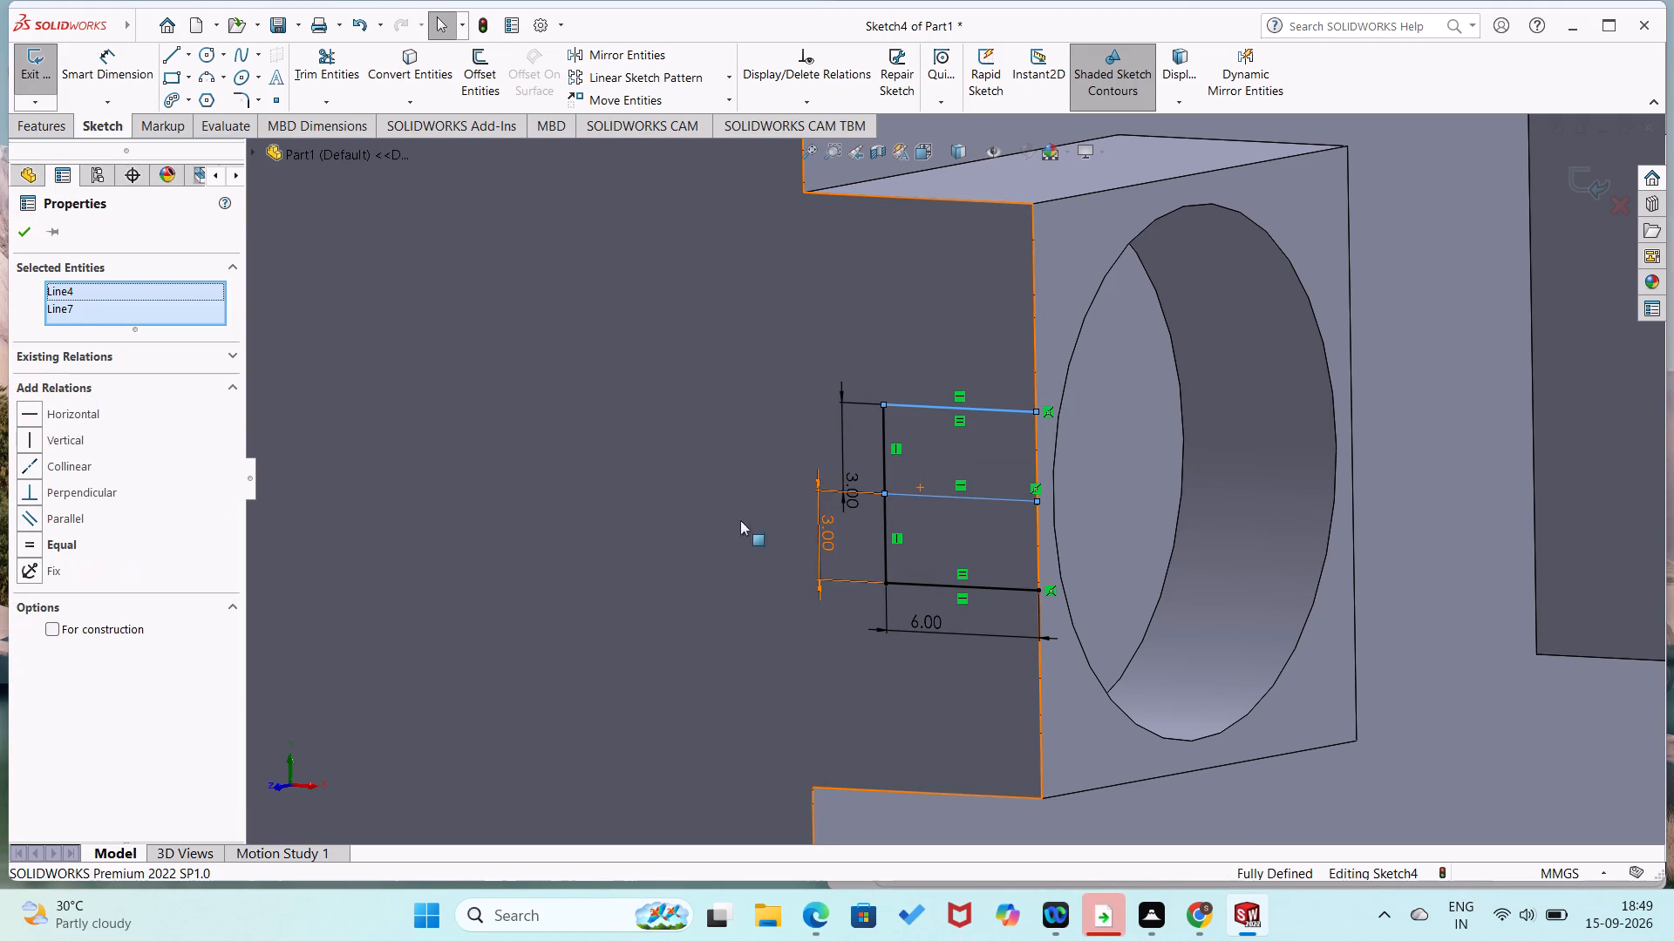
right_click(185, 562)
Convert the profile's middle horizontal line to construction geometry.
right_click(377, 378)
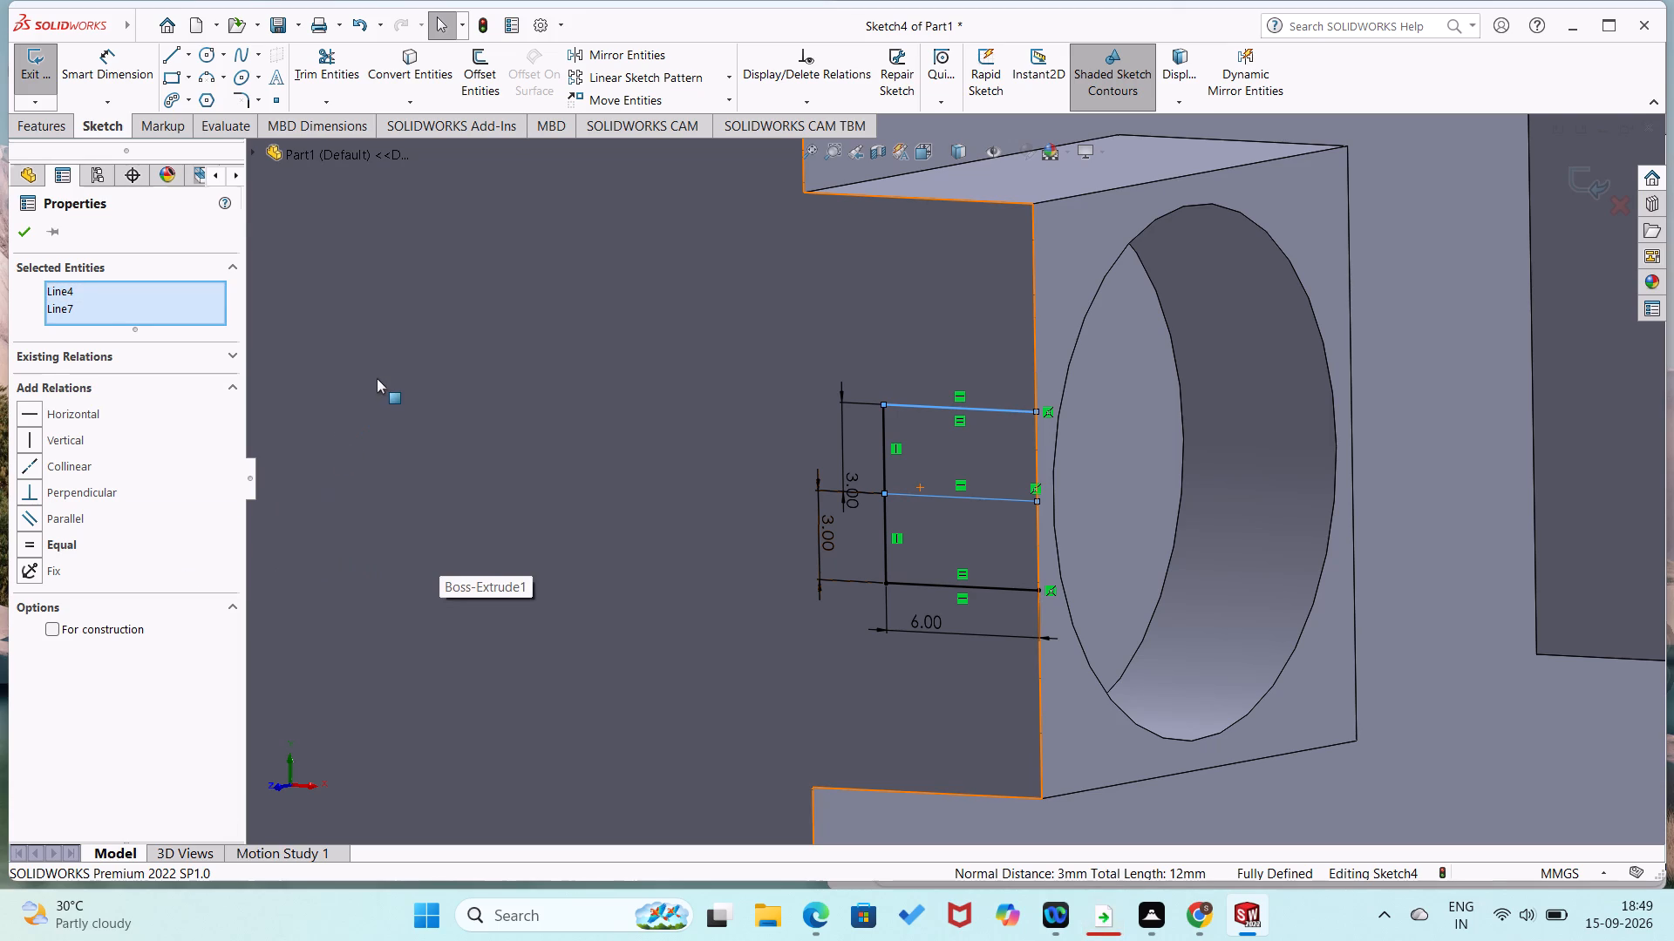
left_click(425, 353)
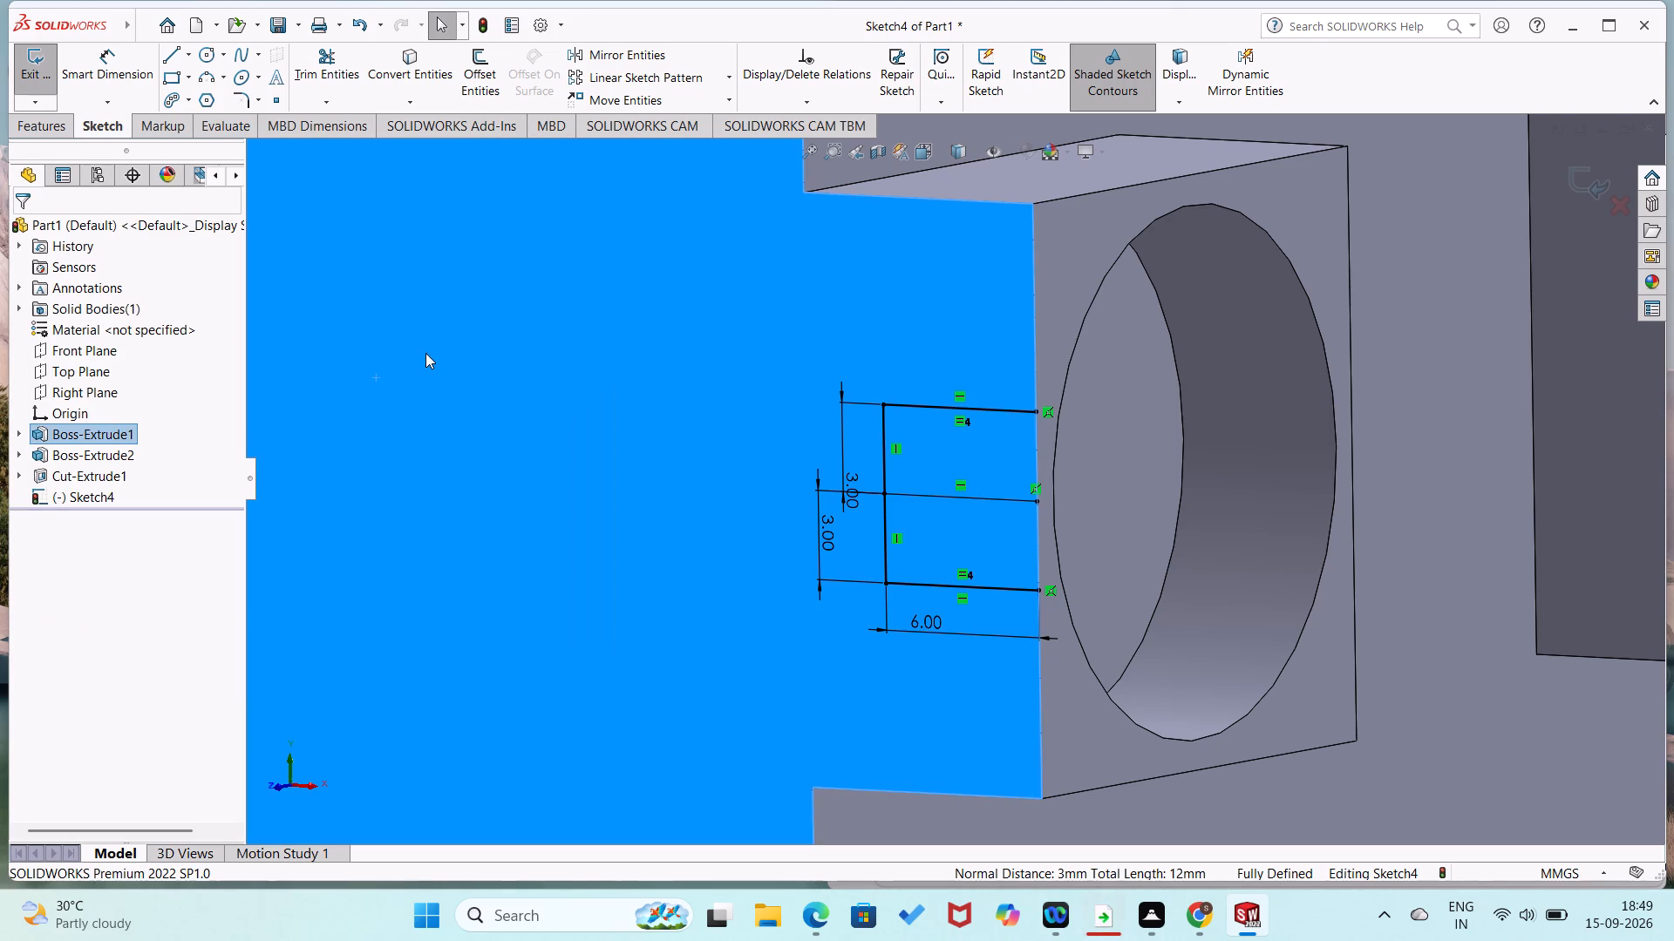
left_click(931, 491)
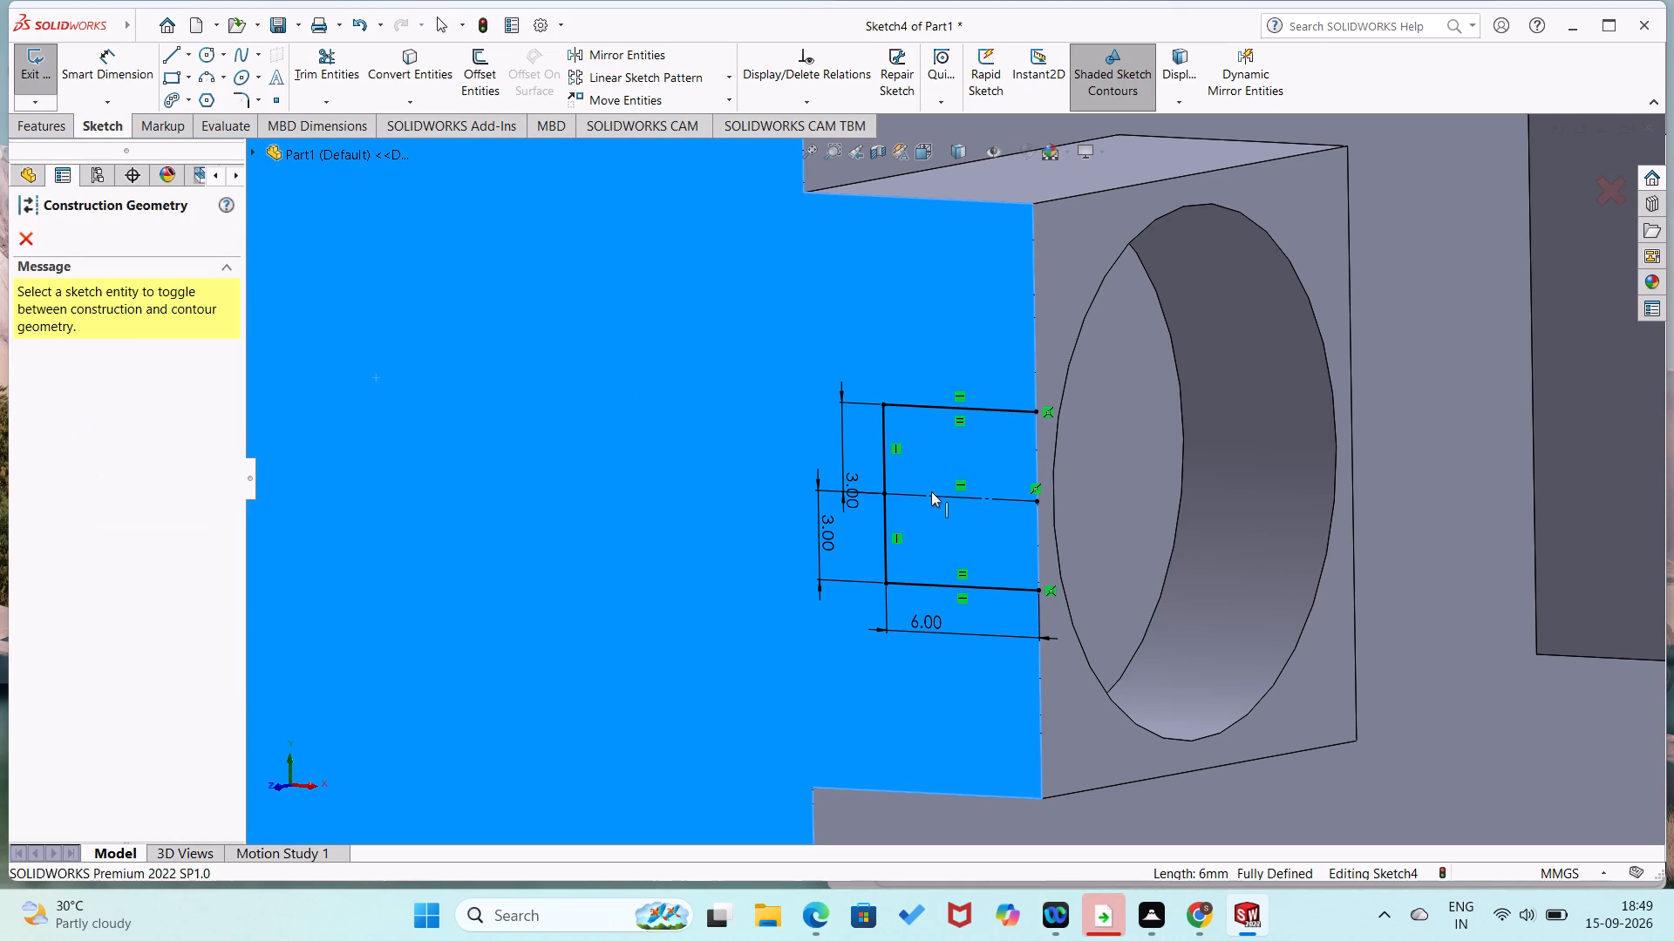
left_click(637, 623)
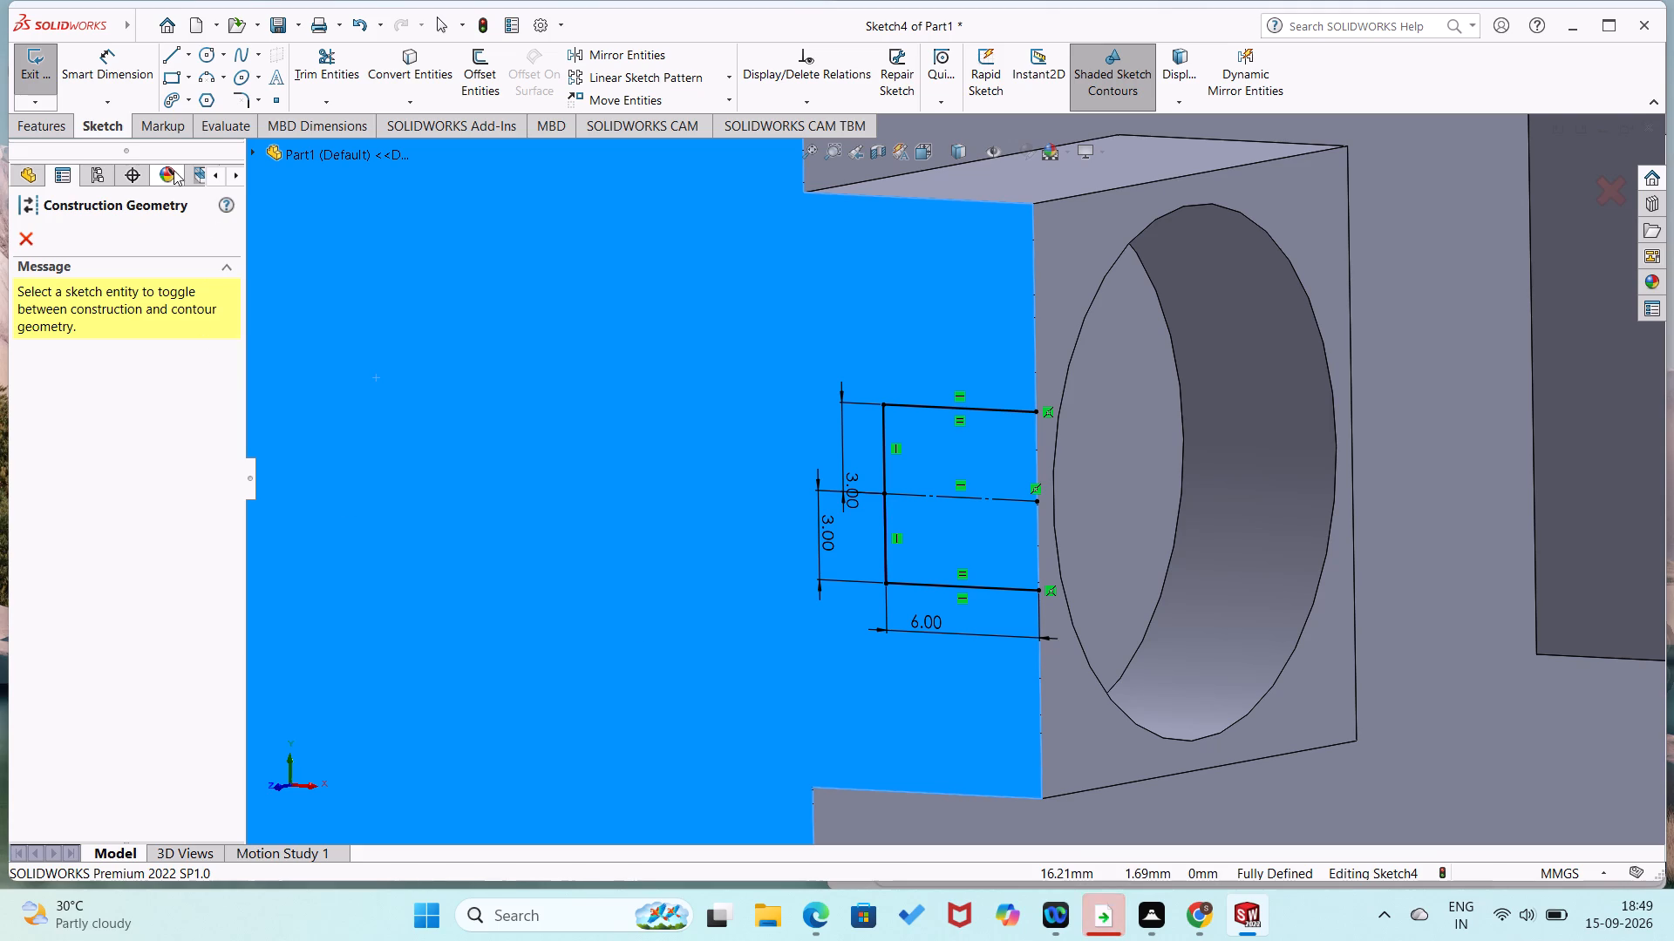
Cut the 6 × 6 mm profile into the boss's side wall with a 6 mm blind Extruded Cut.
left_click(39, 125)
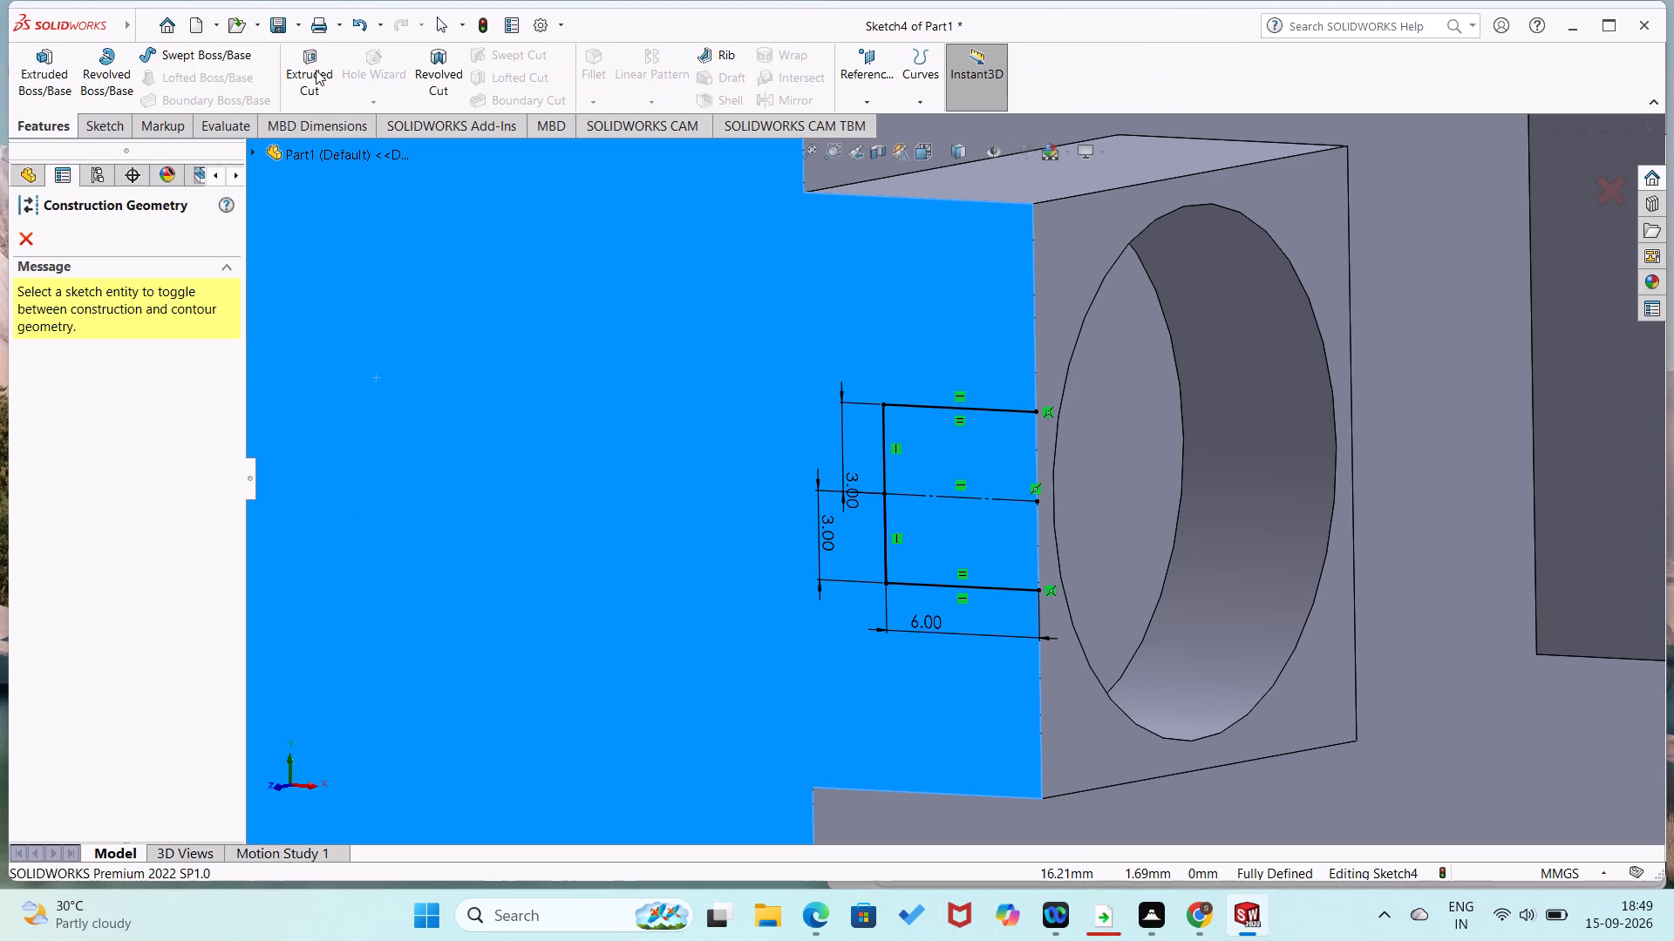
left_click(316, 77)
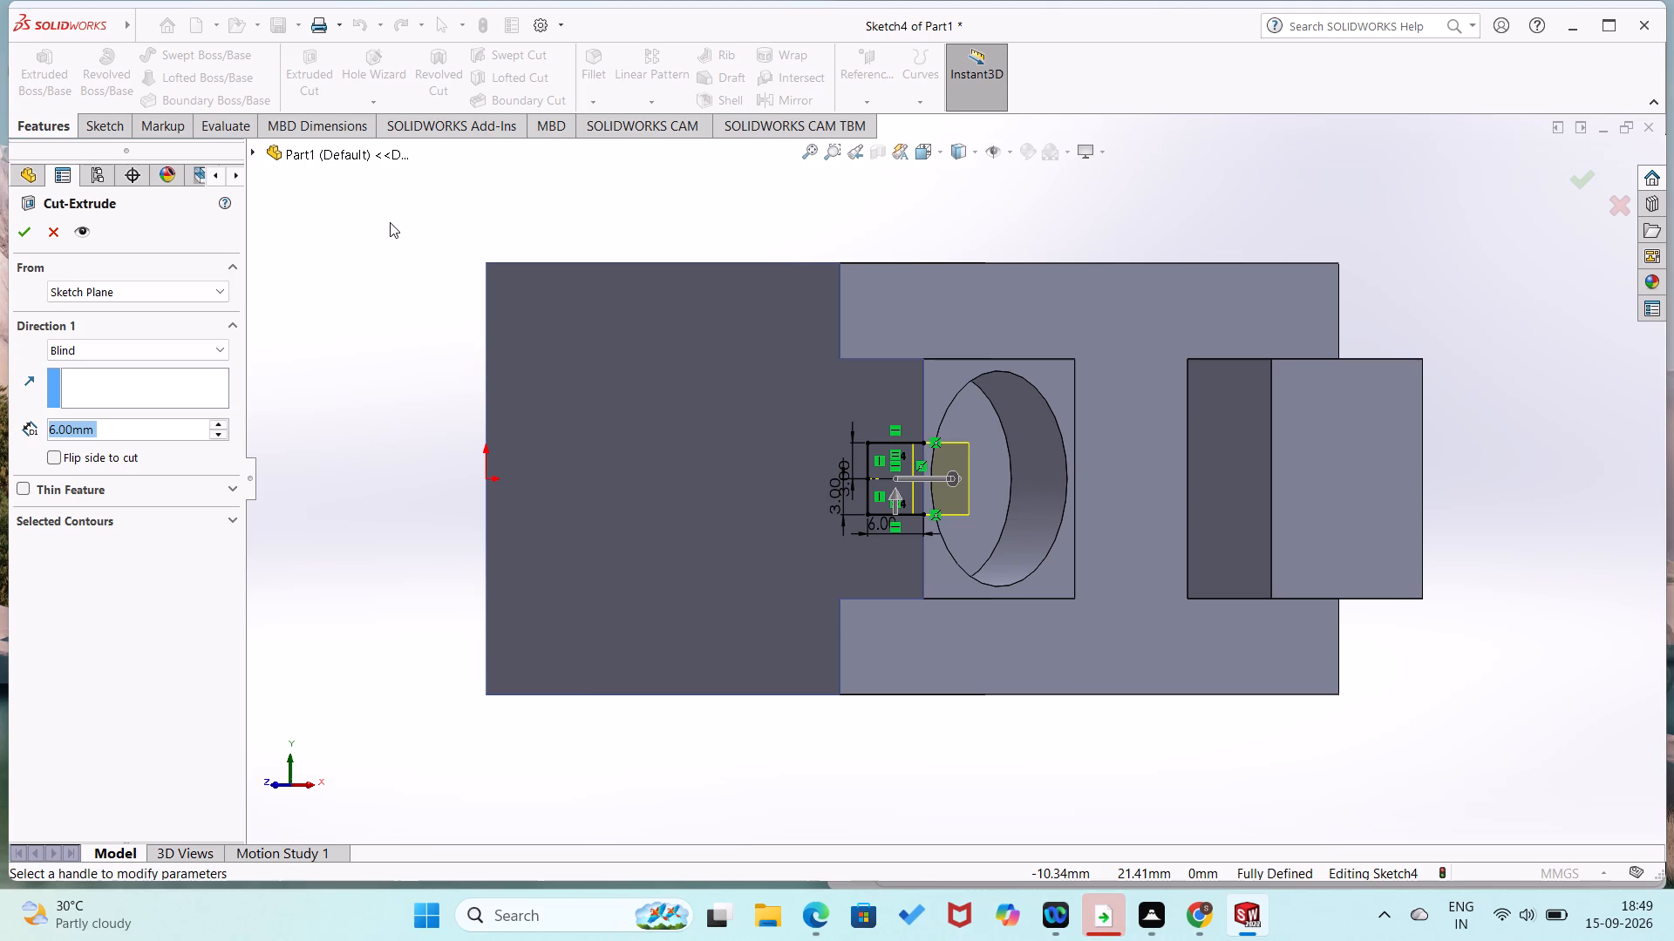
left_click(25, 242)
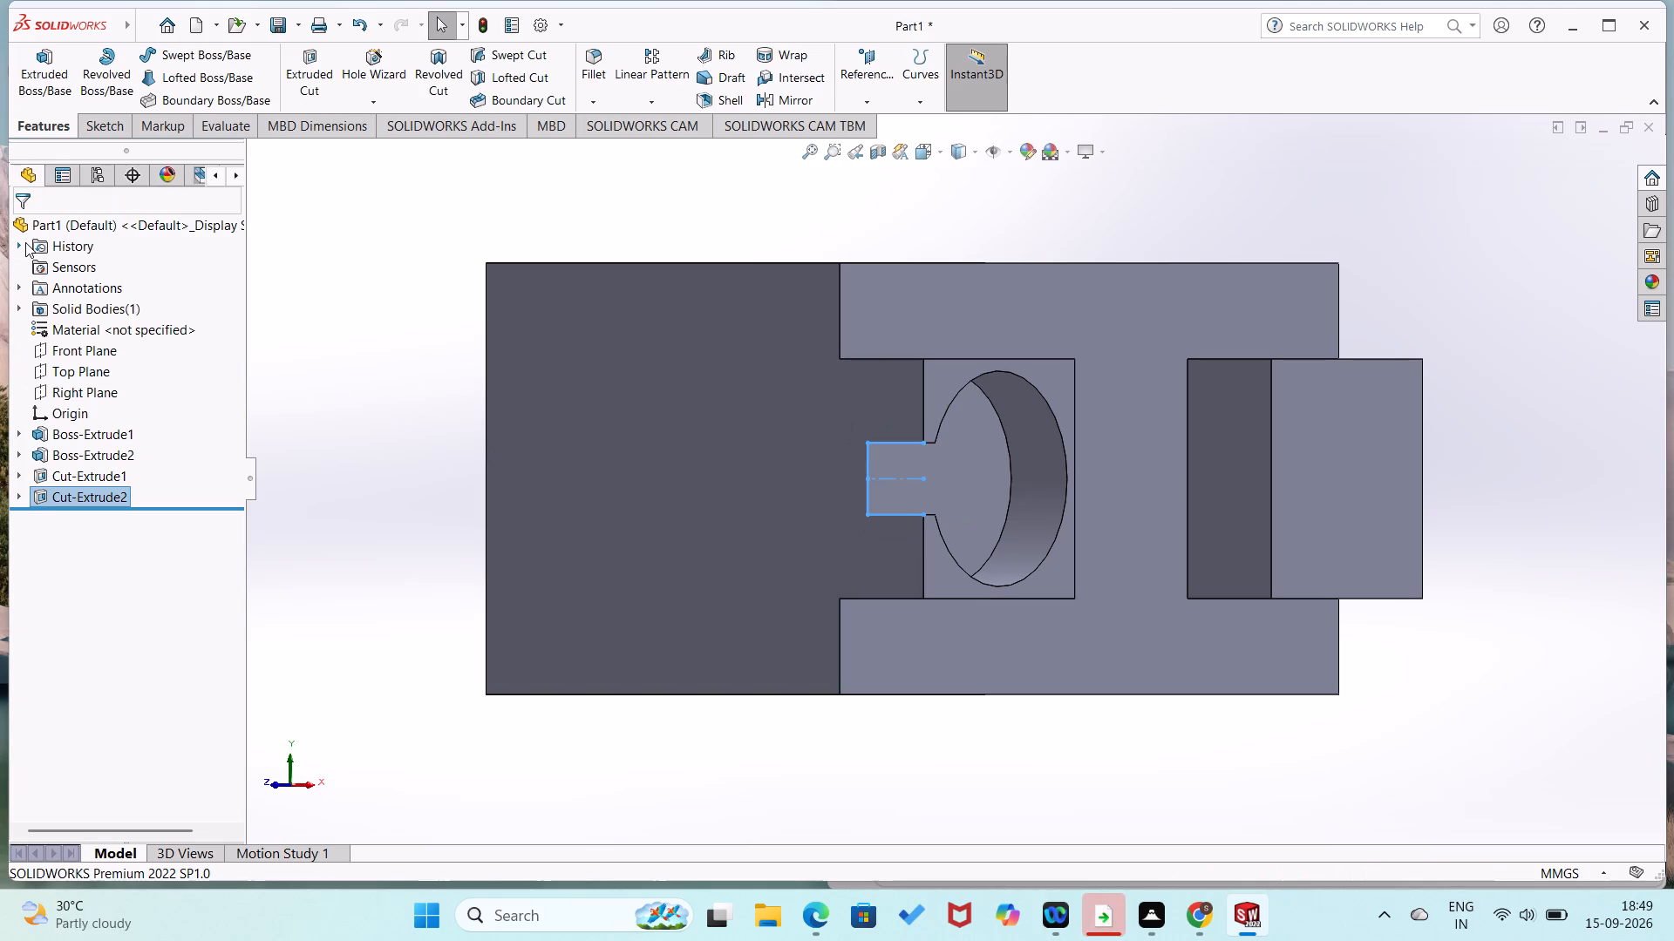
left_click(1010, 738)
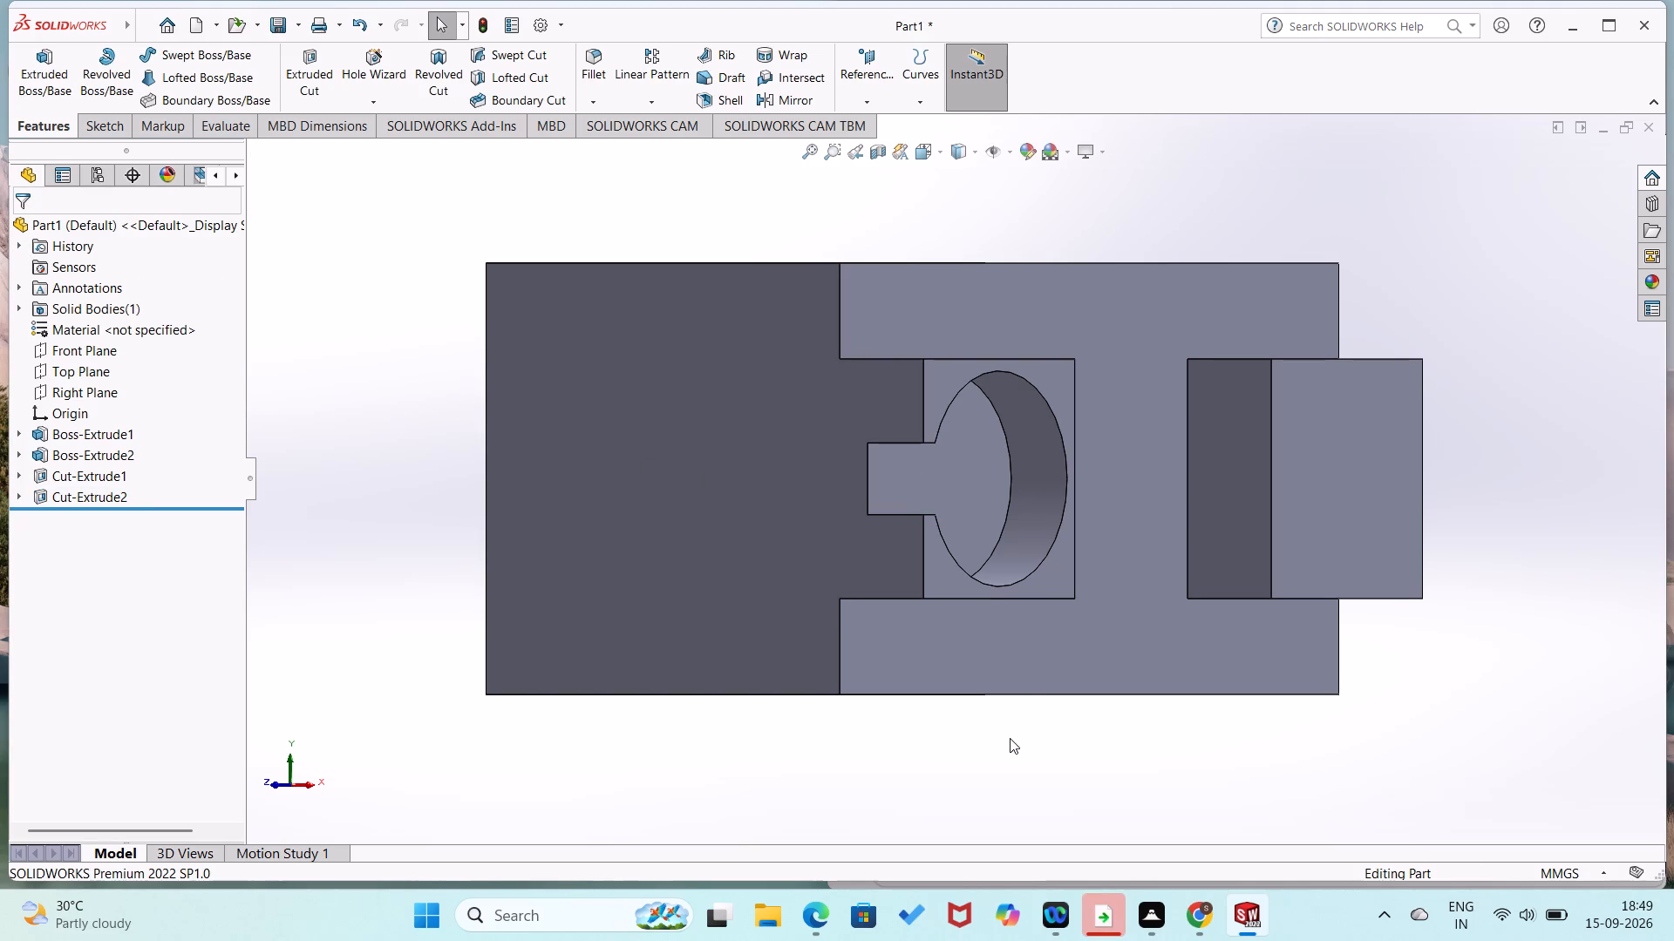
On the same boss's opposite side face, sketch a rectangle about 3.9 × 7.8 mm against the outer edge, with a horizontal line from the edge's midpoint.
middle_click_drag(1034, 564, 871, 605)
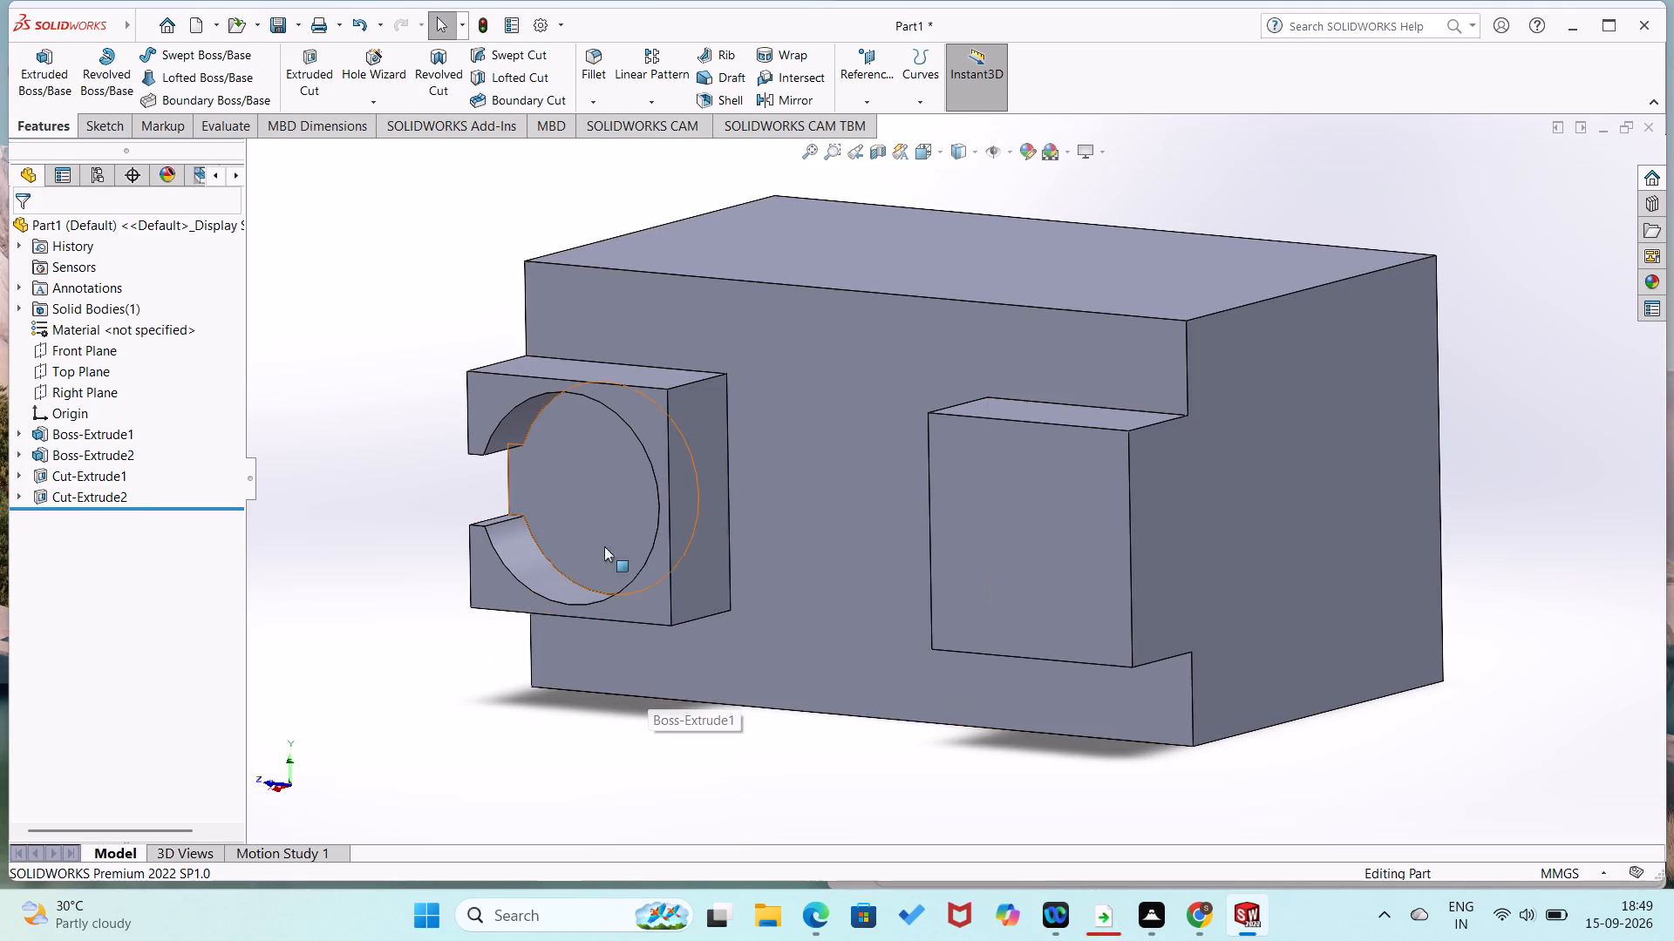
left_click(689, 531)
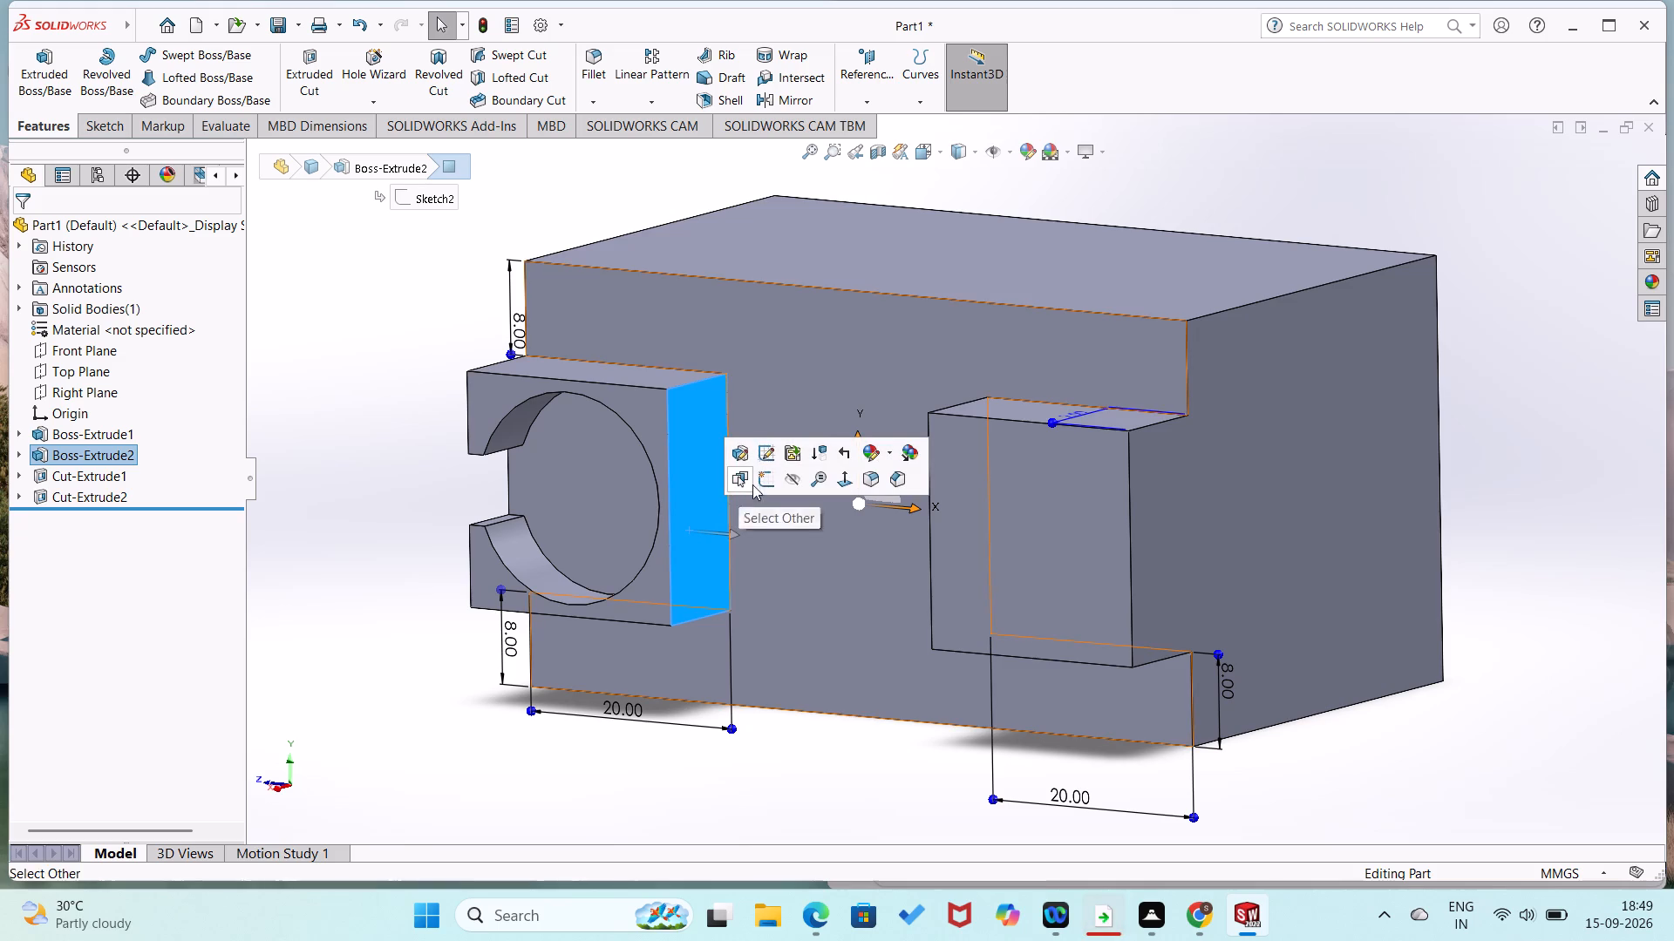
left_click(759, 480)
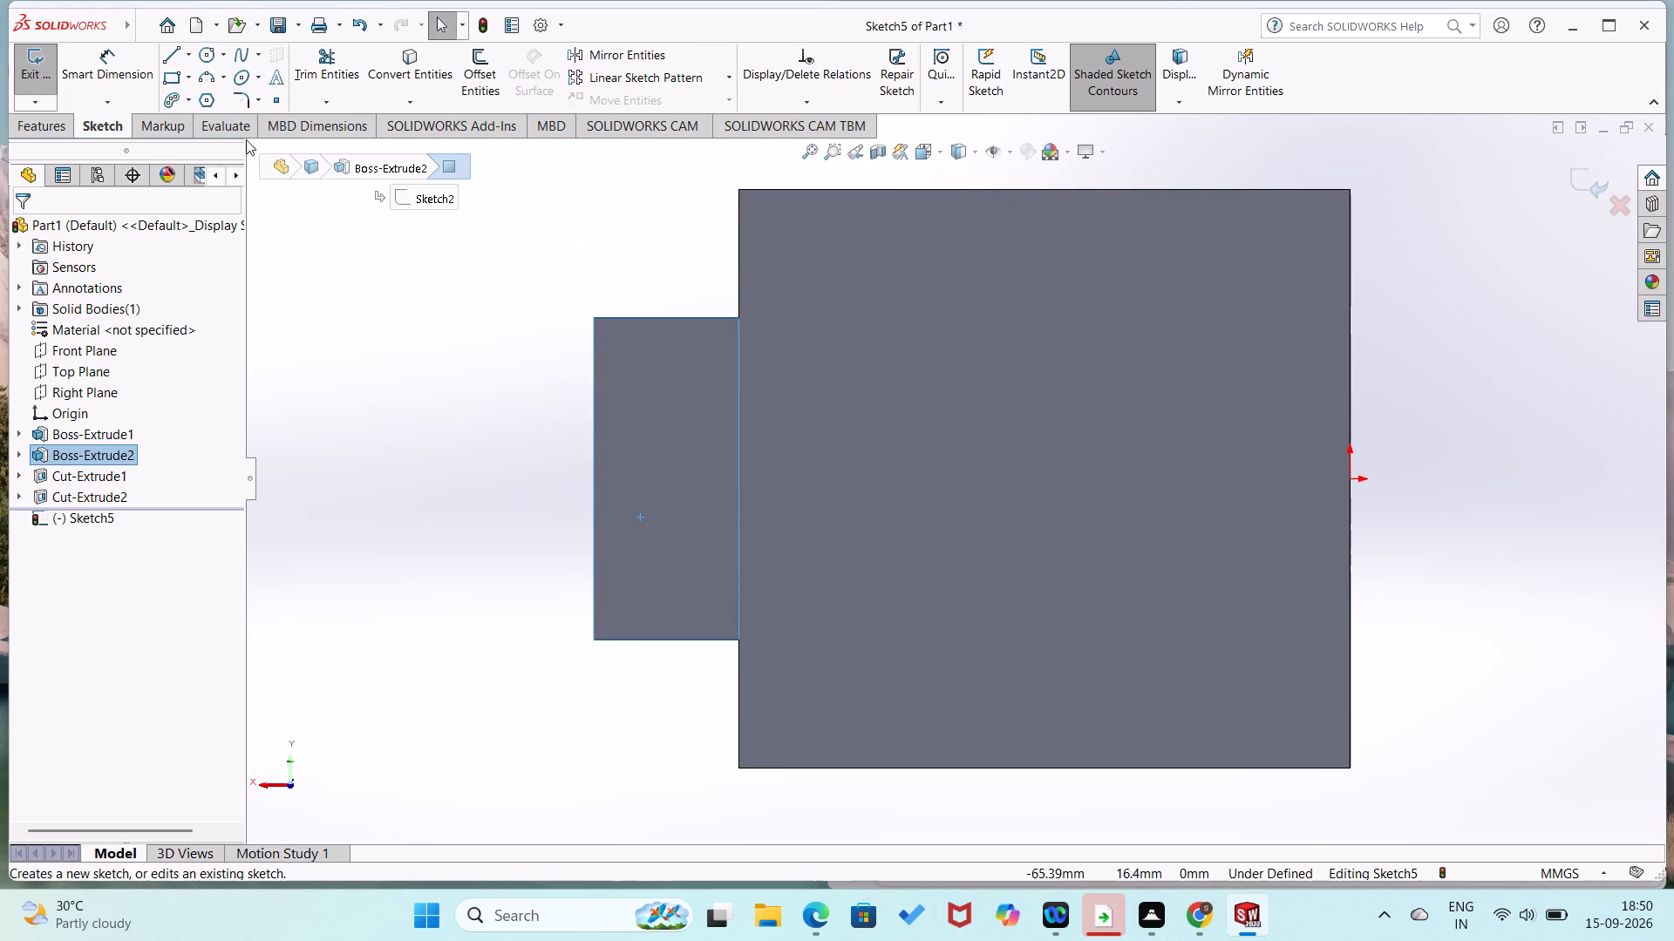
left_click(172, 70)
left_click(170, 53)
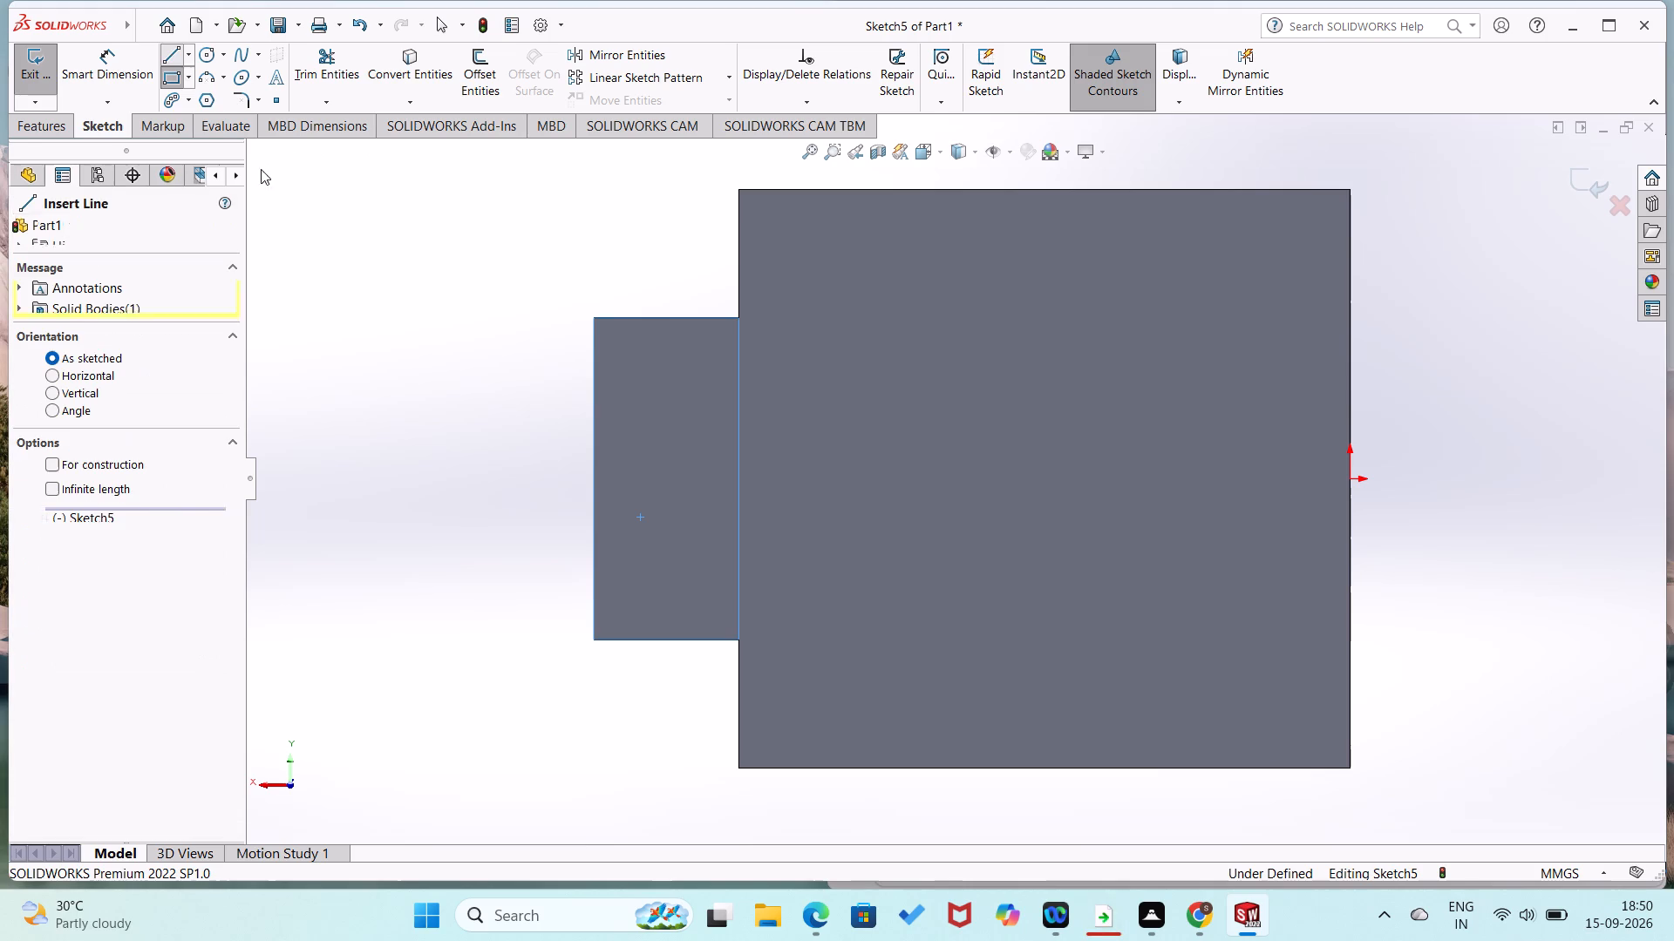
left_click(590, 477)
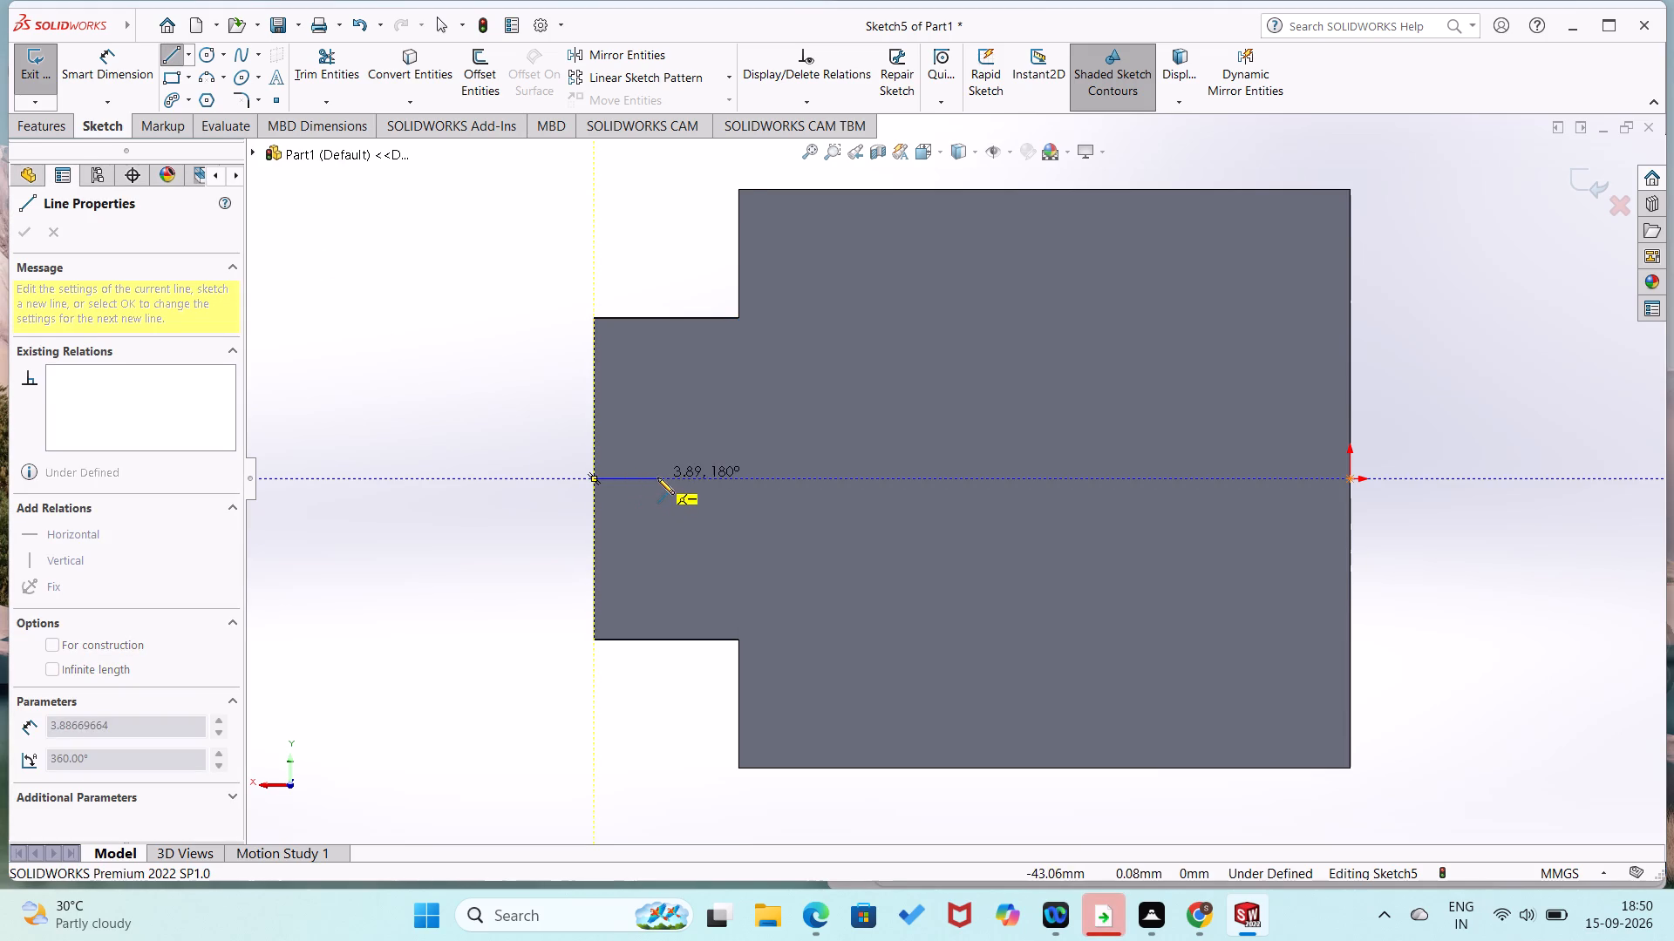
left_click(657, 477)
left_click(656, 416)
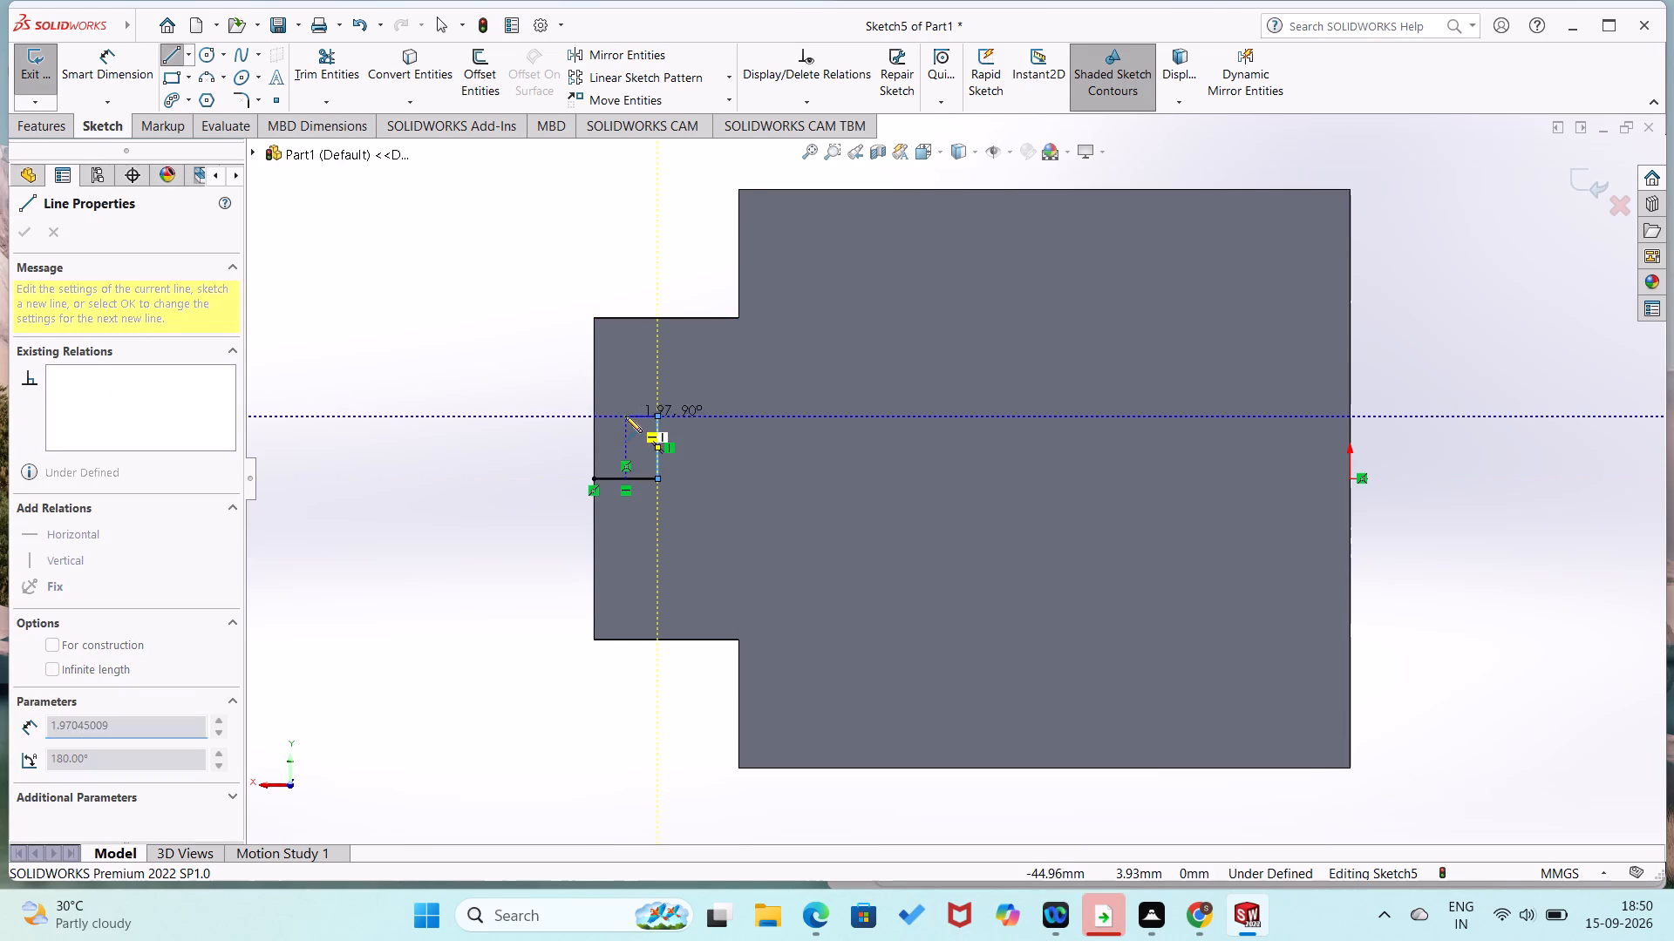
left_click(589, 414)
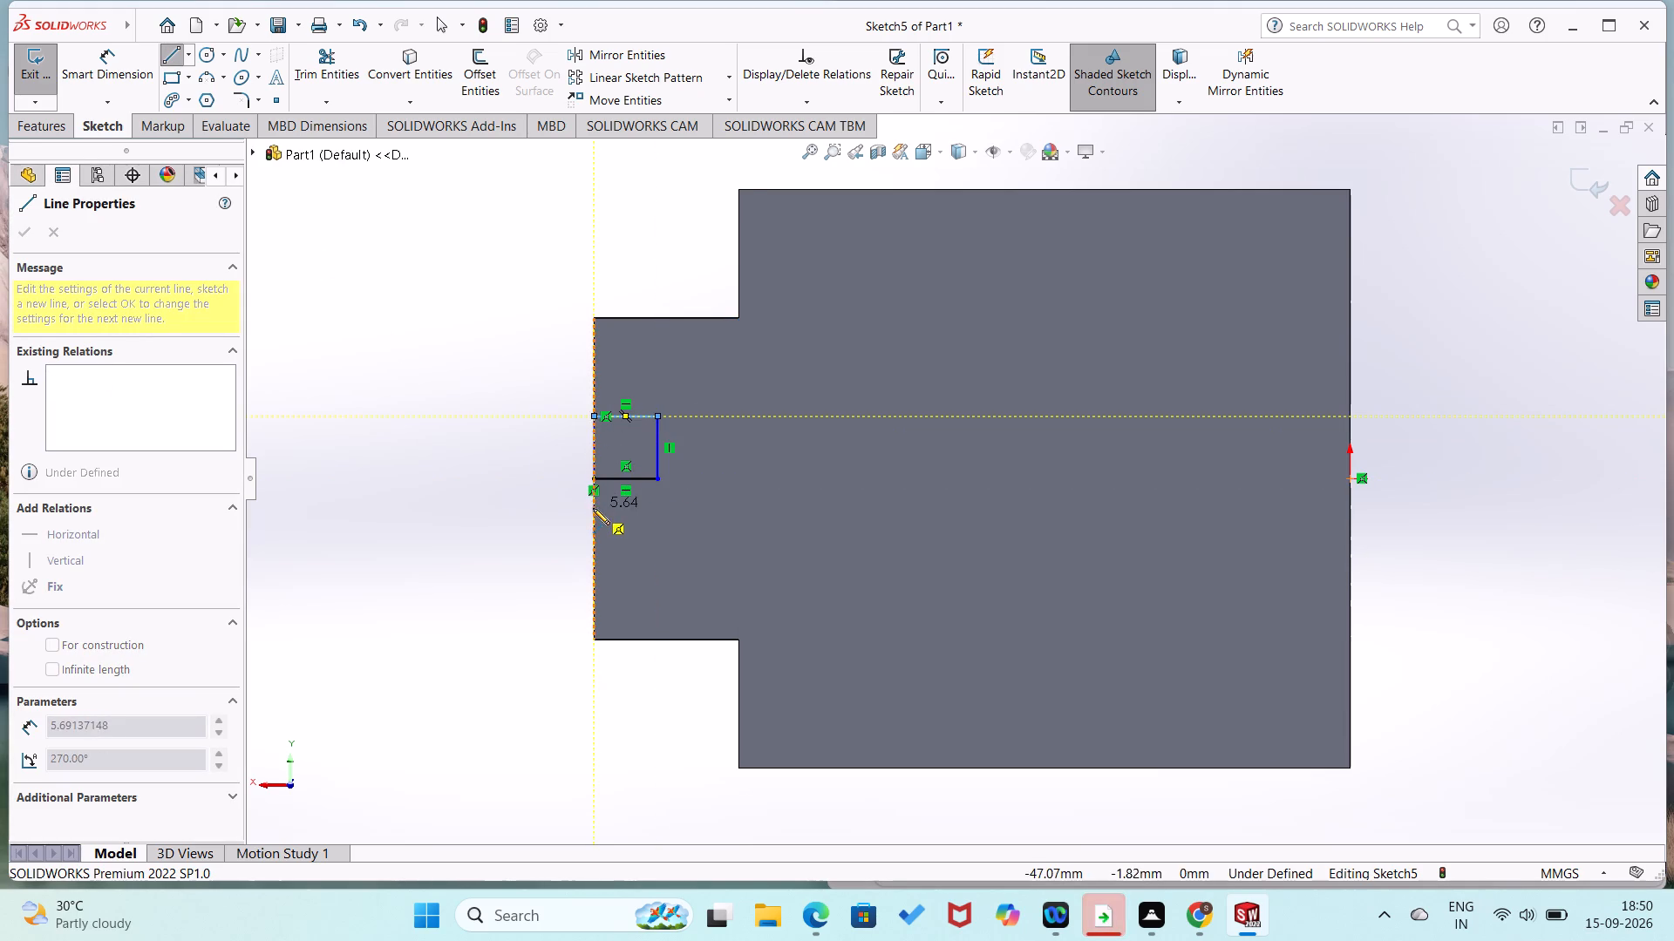
left_click(593, 541)
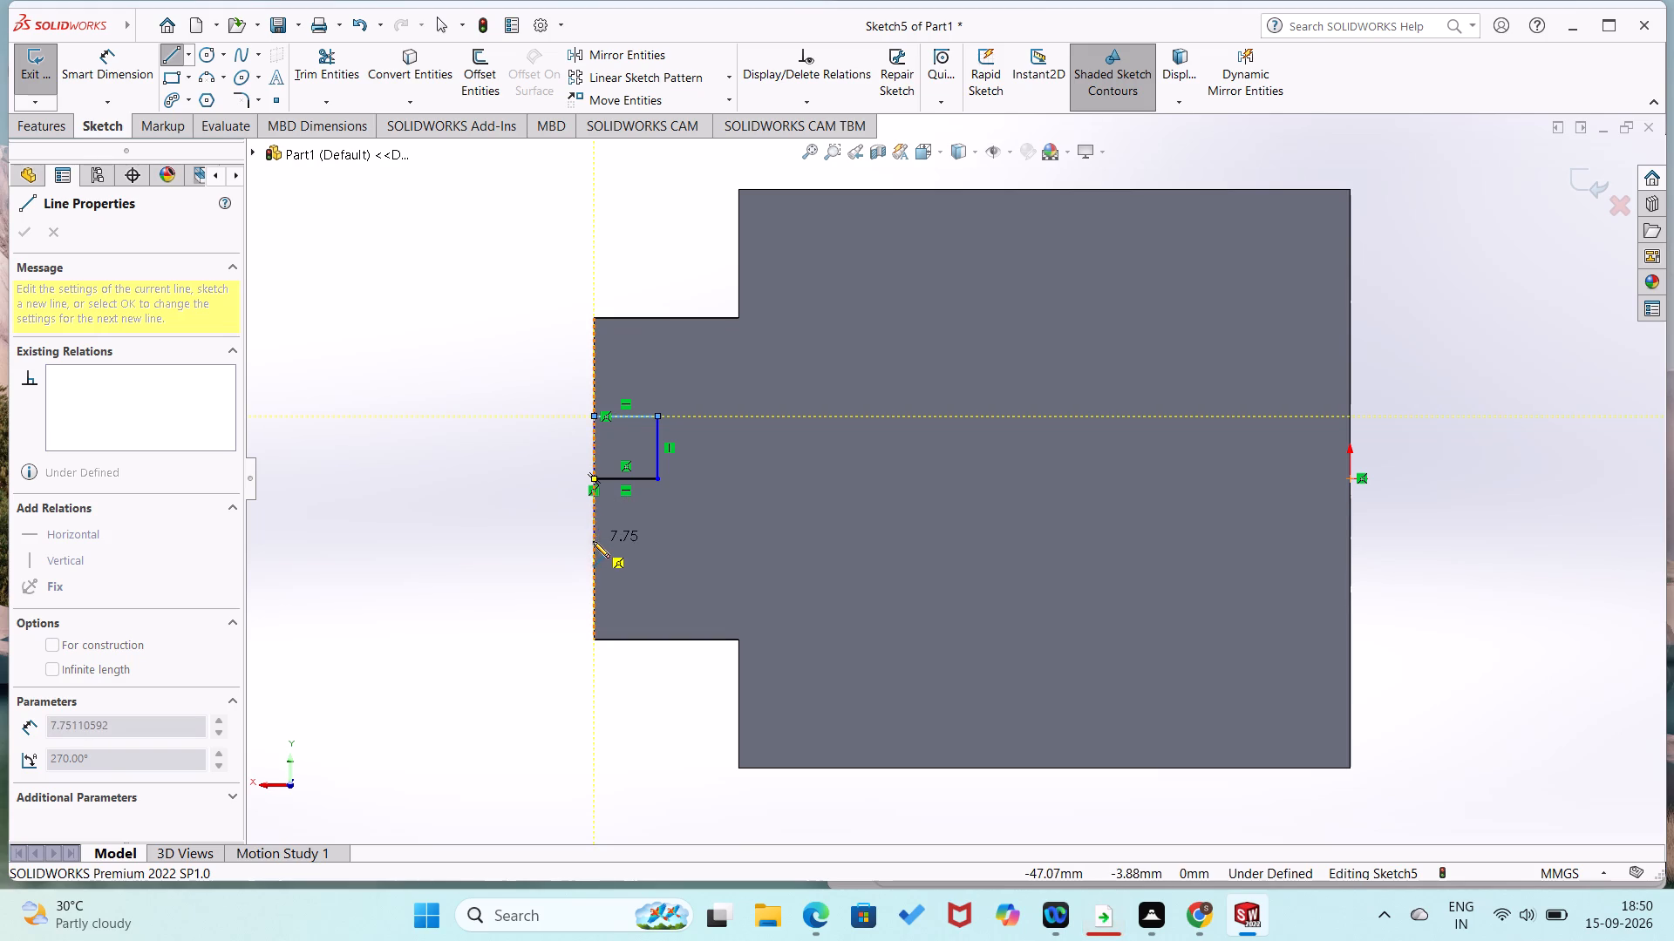
left_click(658, 540)
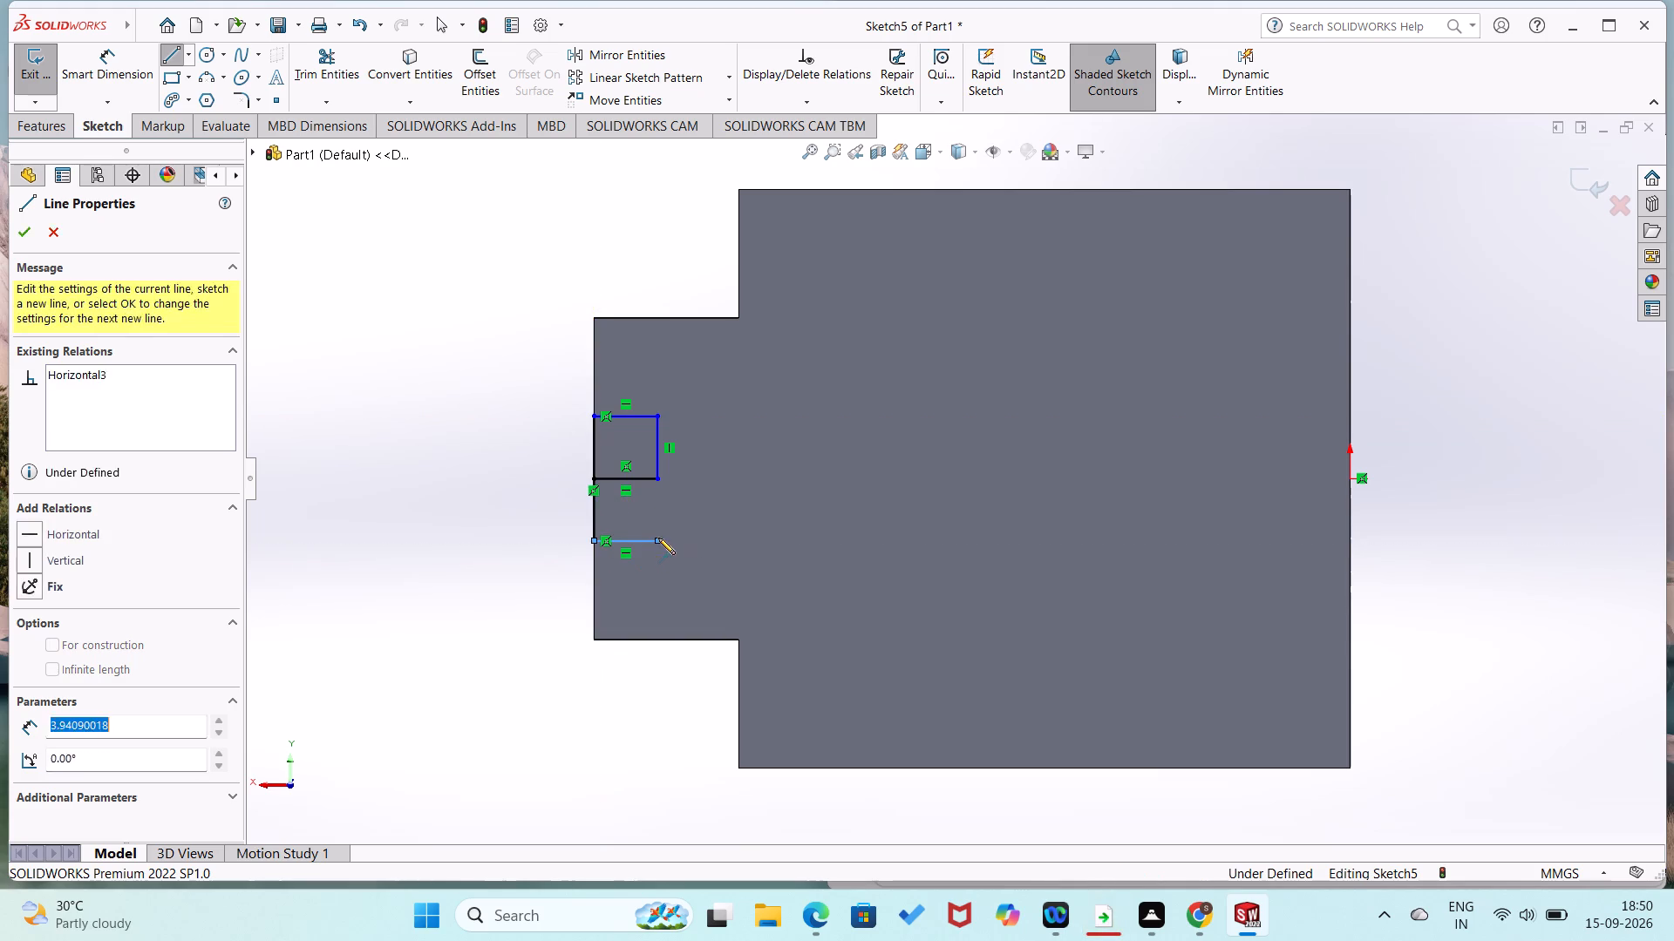
left_click(657, 483)
right_click(674, 473)
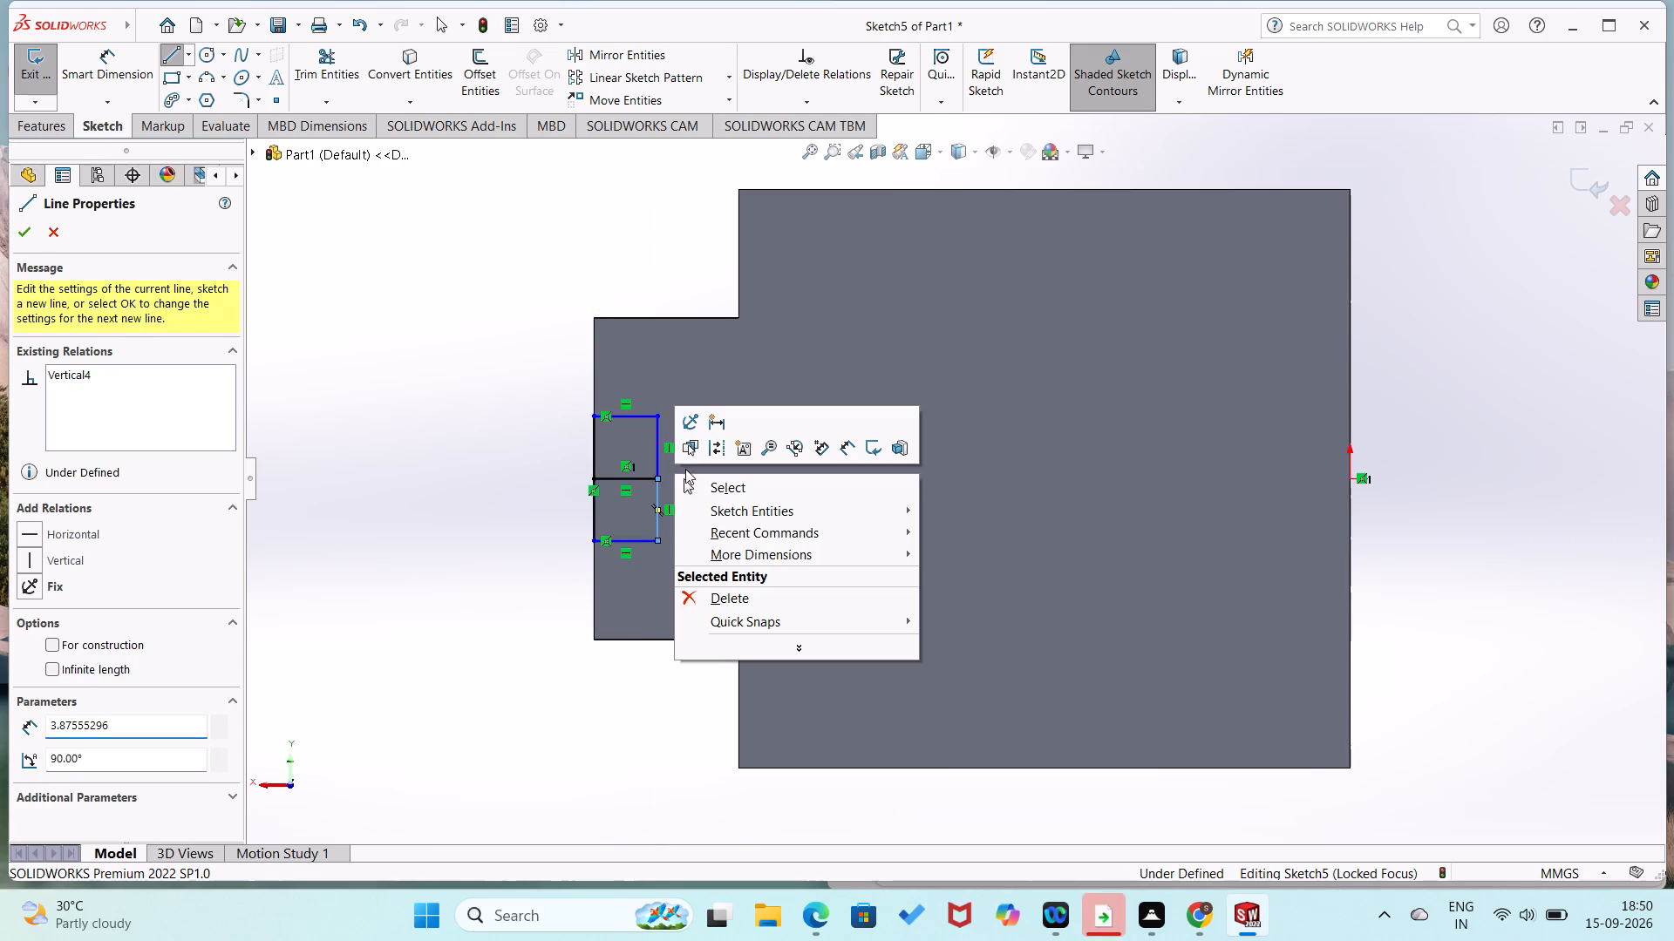
left_click(689, 482)
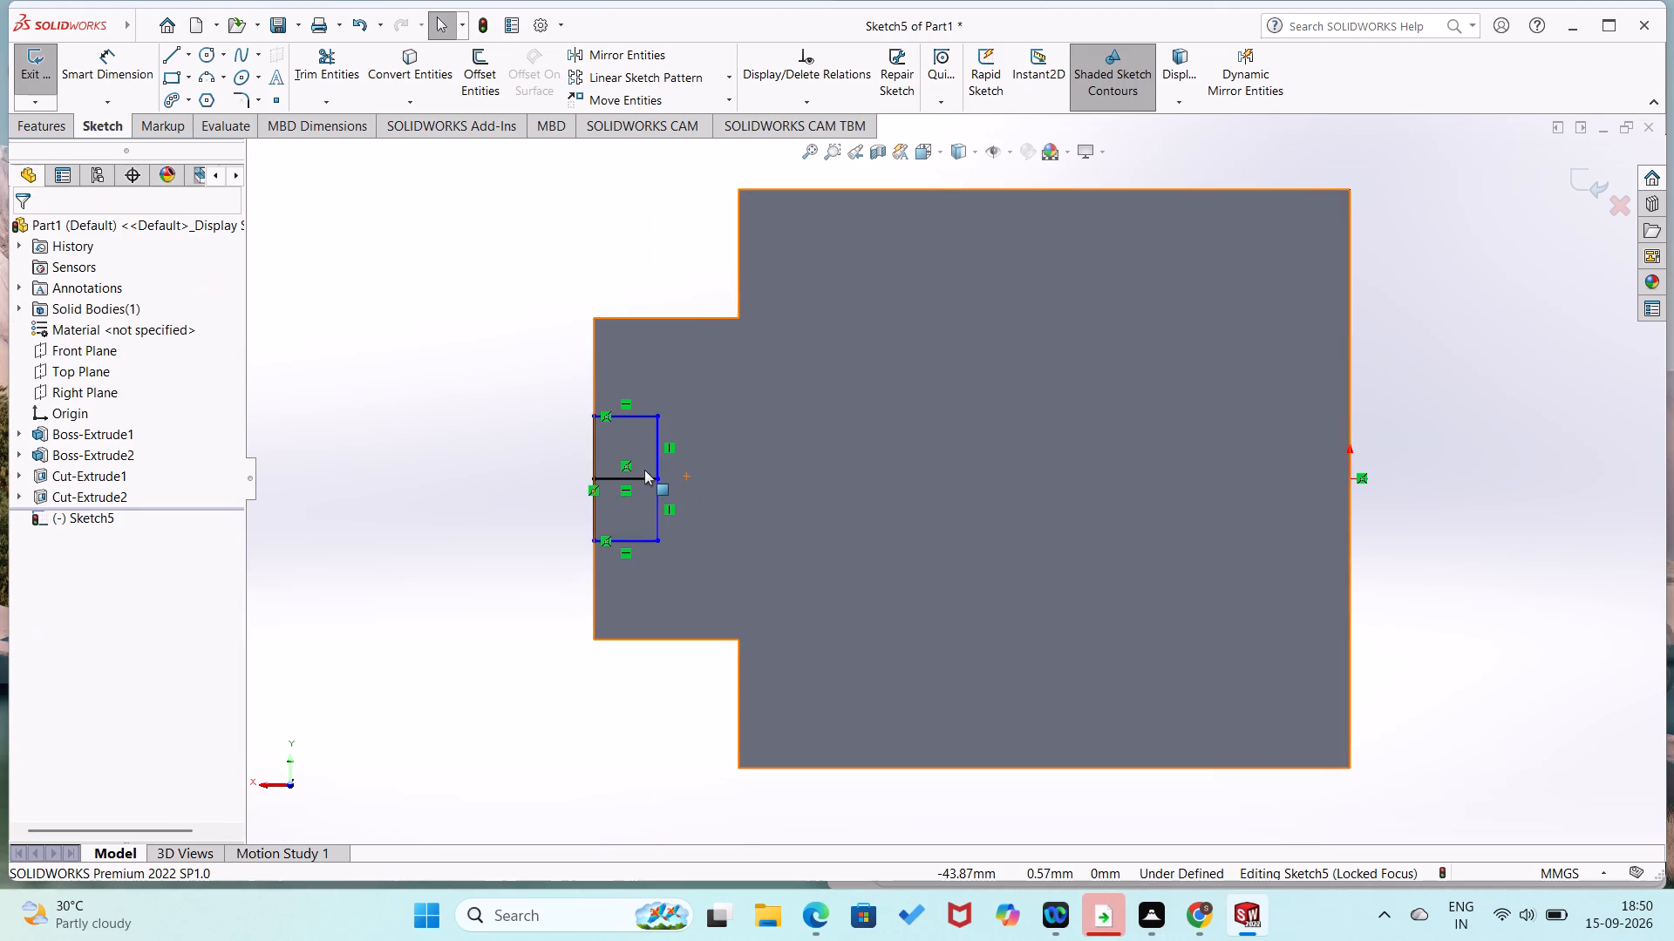
Convert the rectangle's middle horizontal line to construction geometry.
right_click(640, 478)
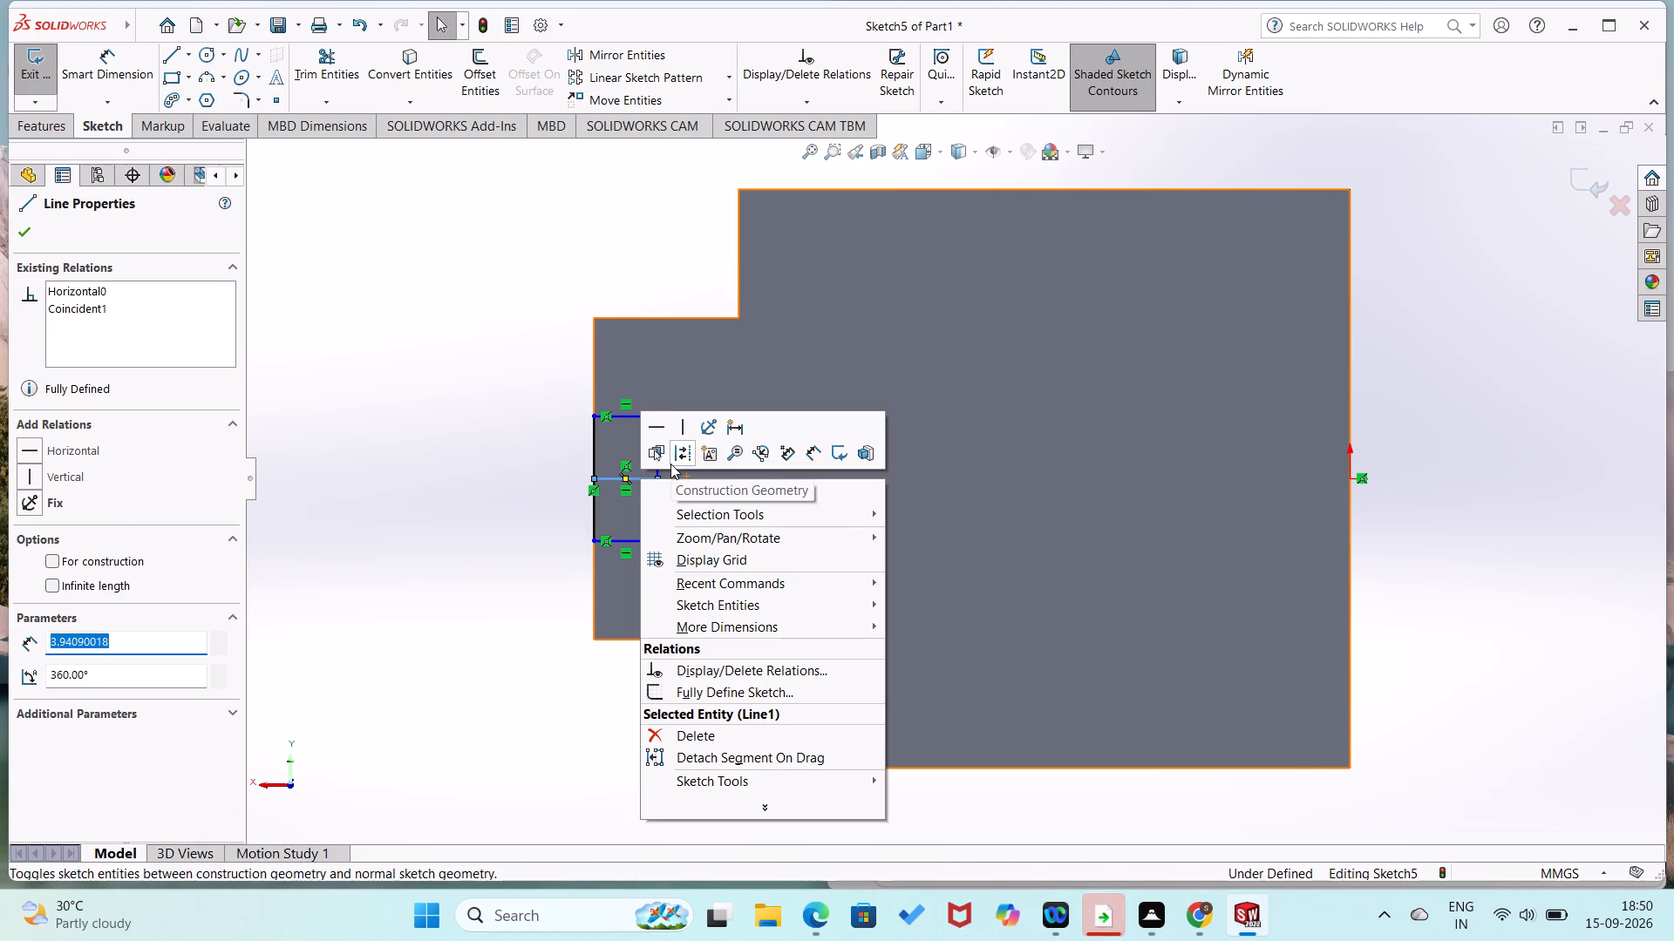
left_click(682, 453)
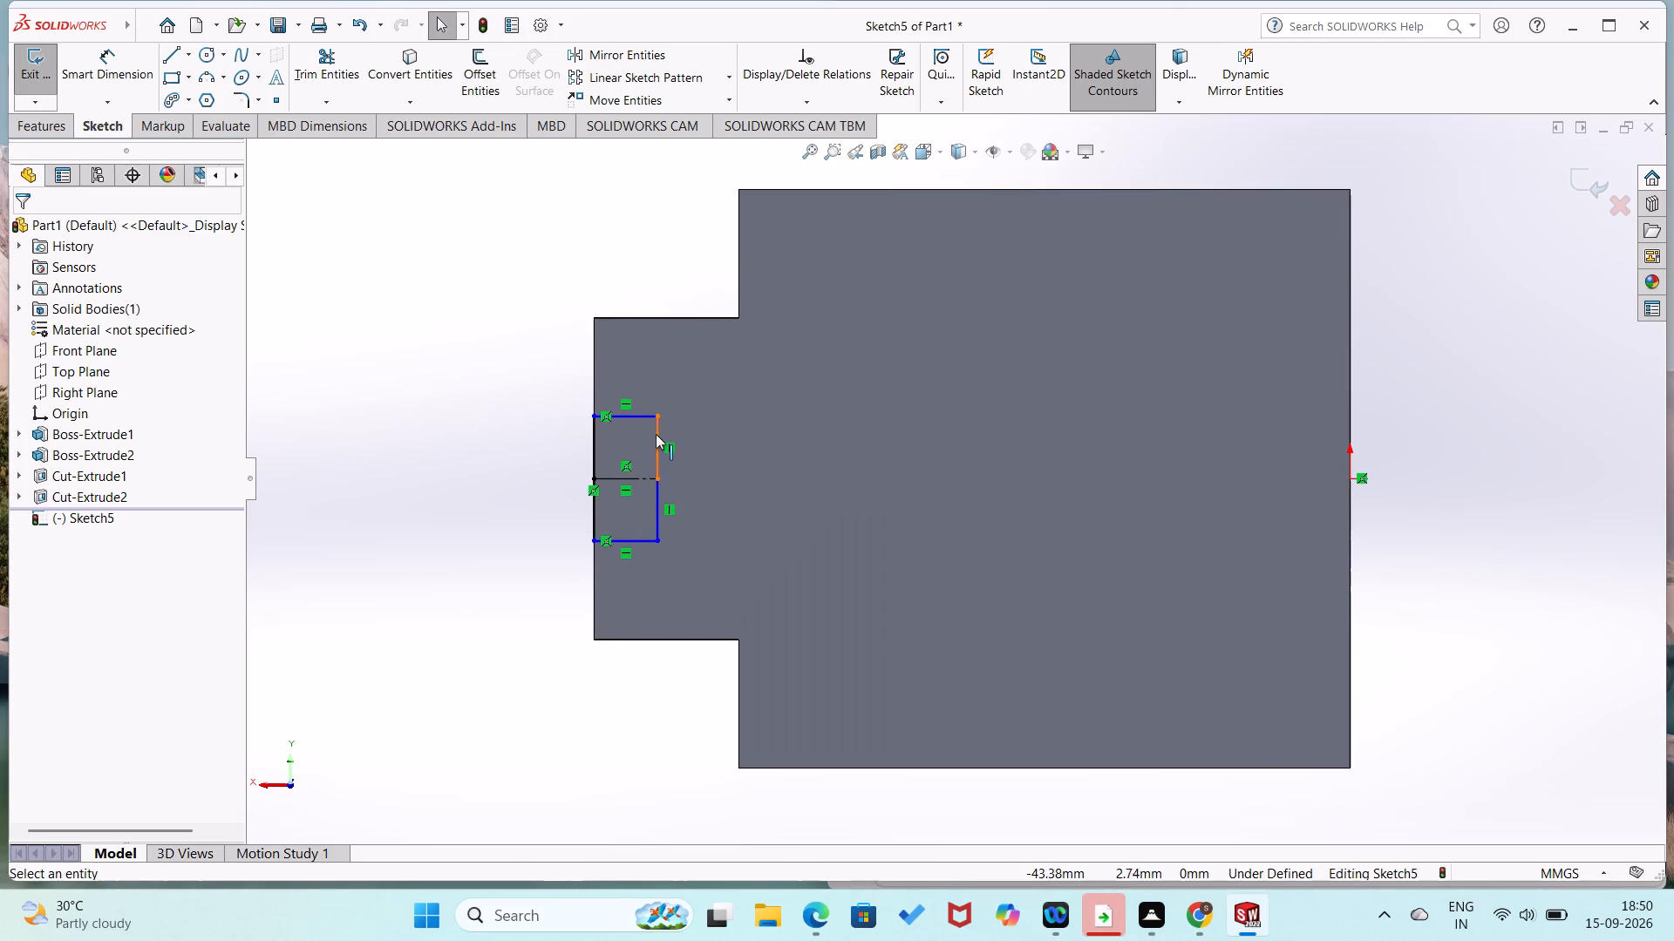
Dimension the upper and lower vertical segments of the profile at 3 mm each.
left_click(656, 433)
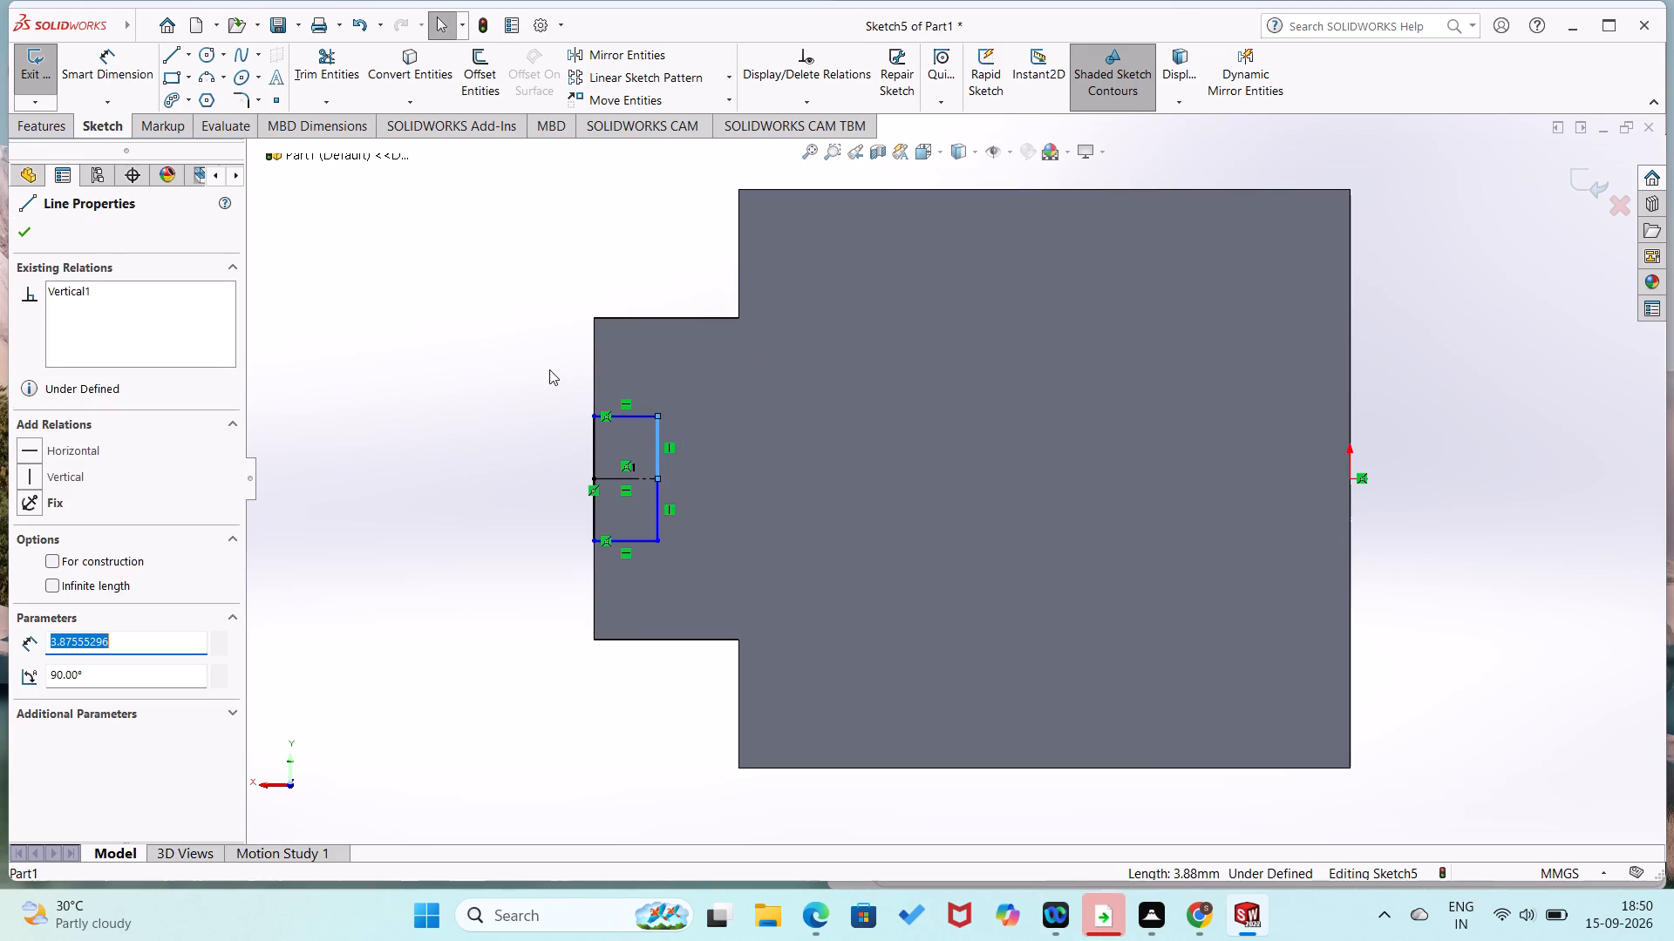
right_click(538, 368)
right_click(386, 392)
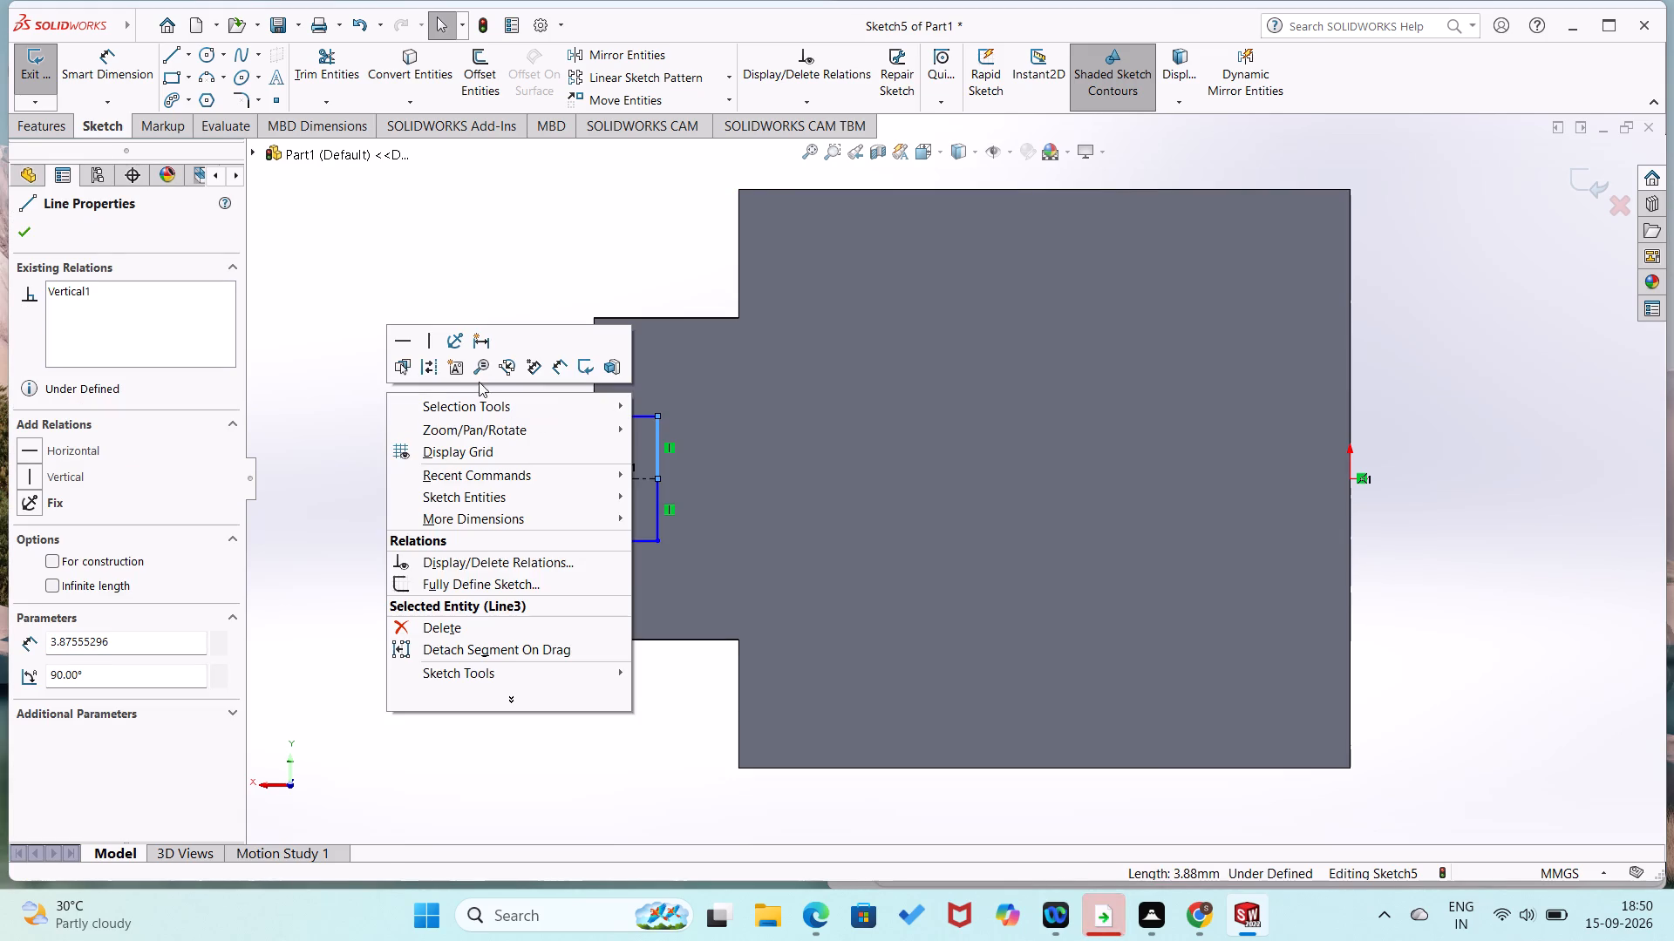
right_click(487, 222)
right_click_drag(446, 366, 459, 267)
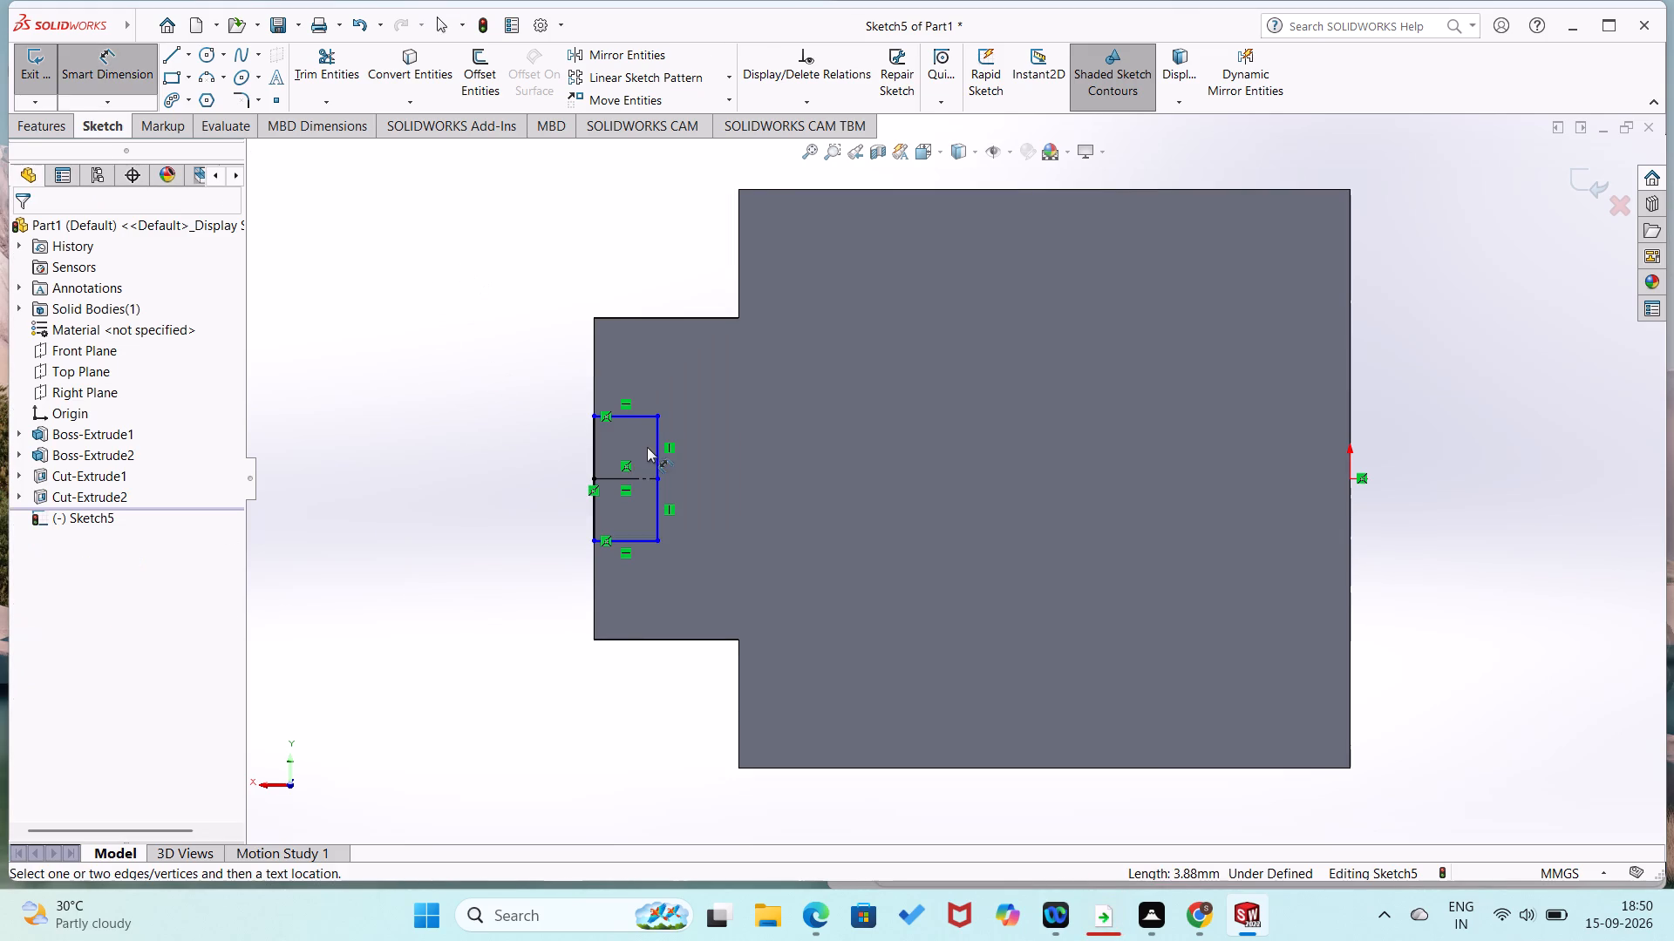
left_click(655, 445)
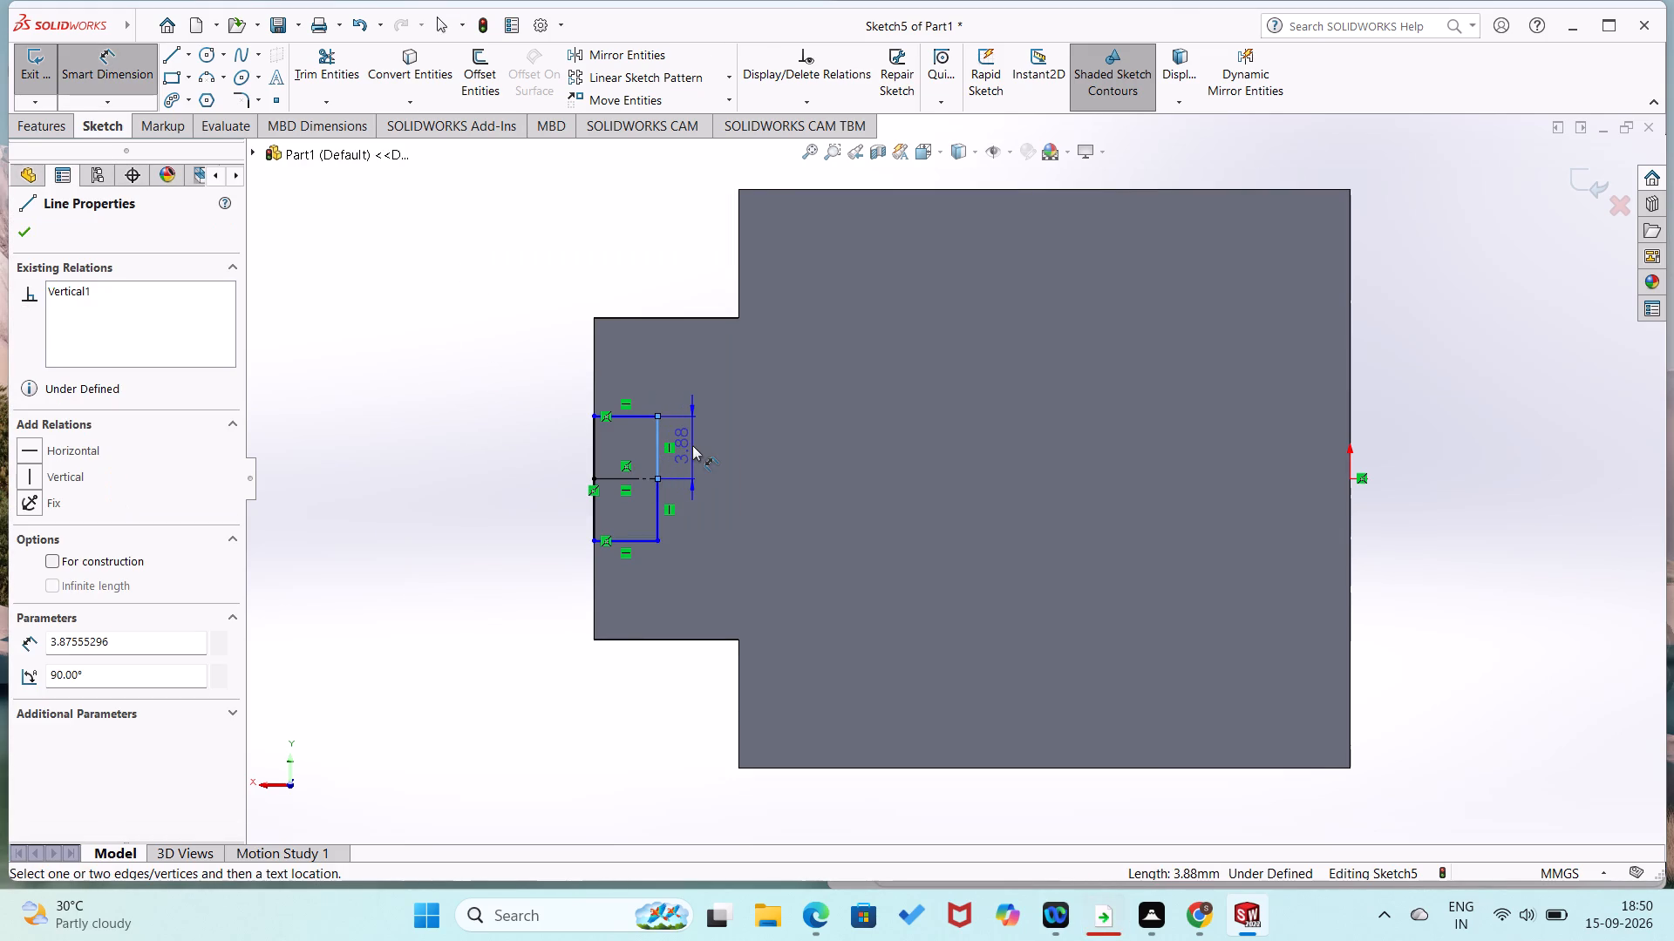
left_click(692, 445)
key("3")
key("Return")
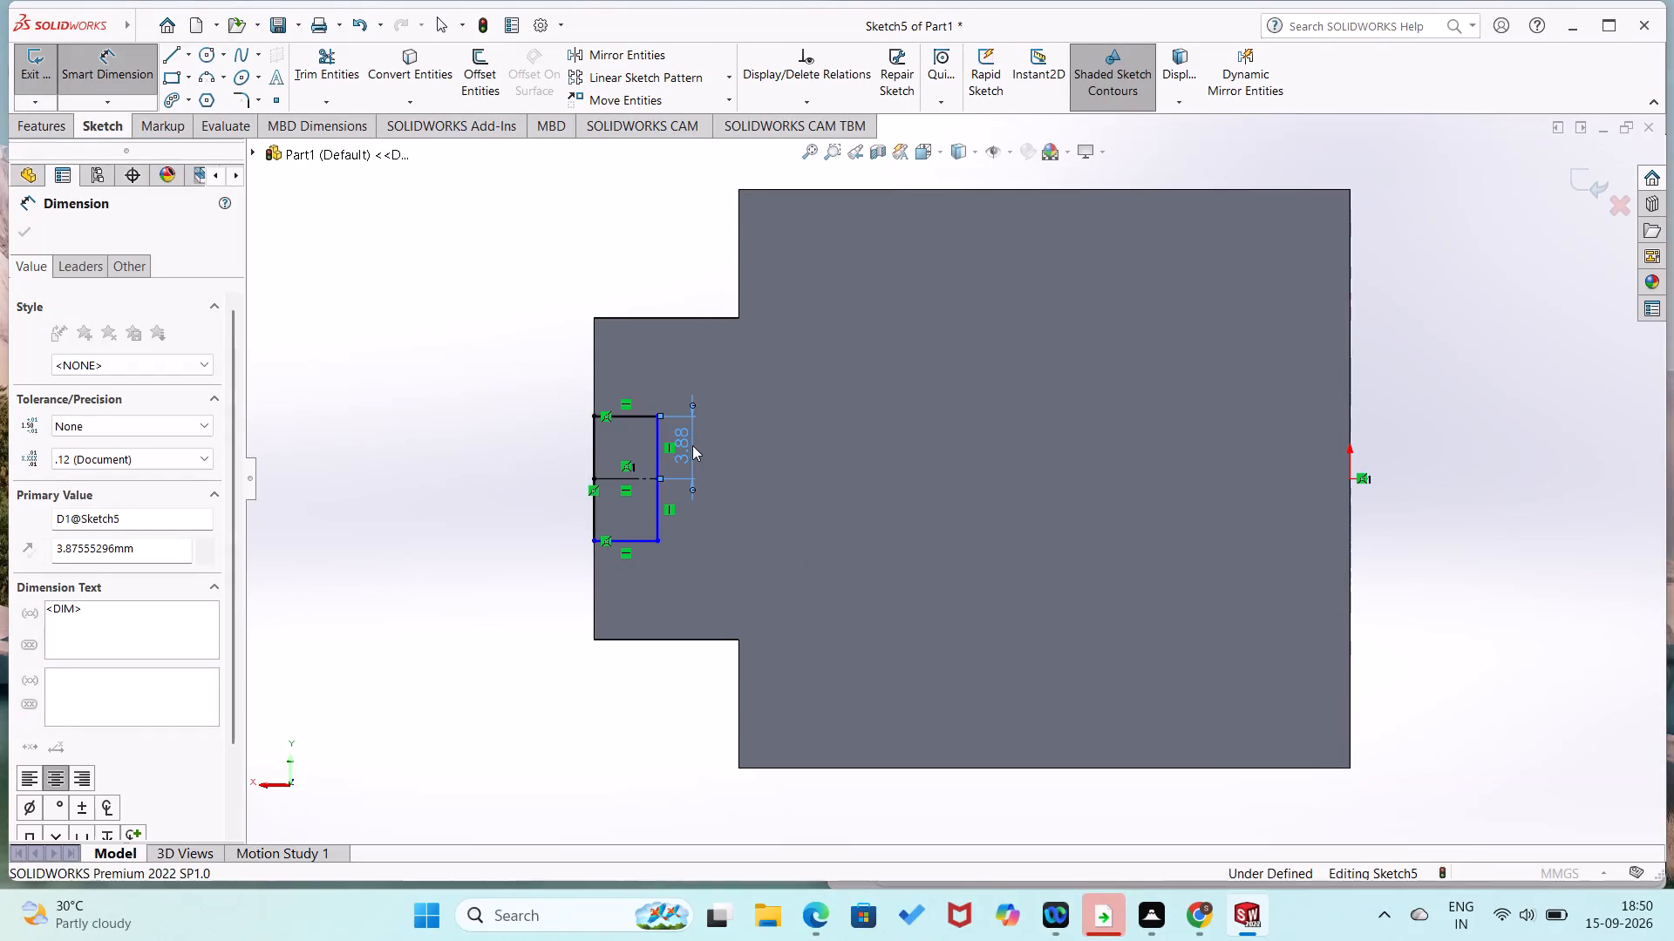
left_click(657, 517)
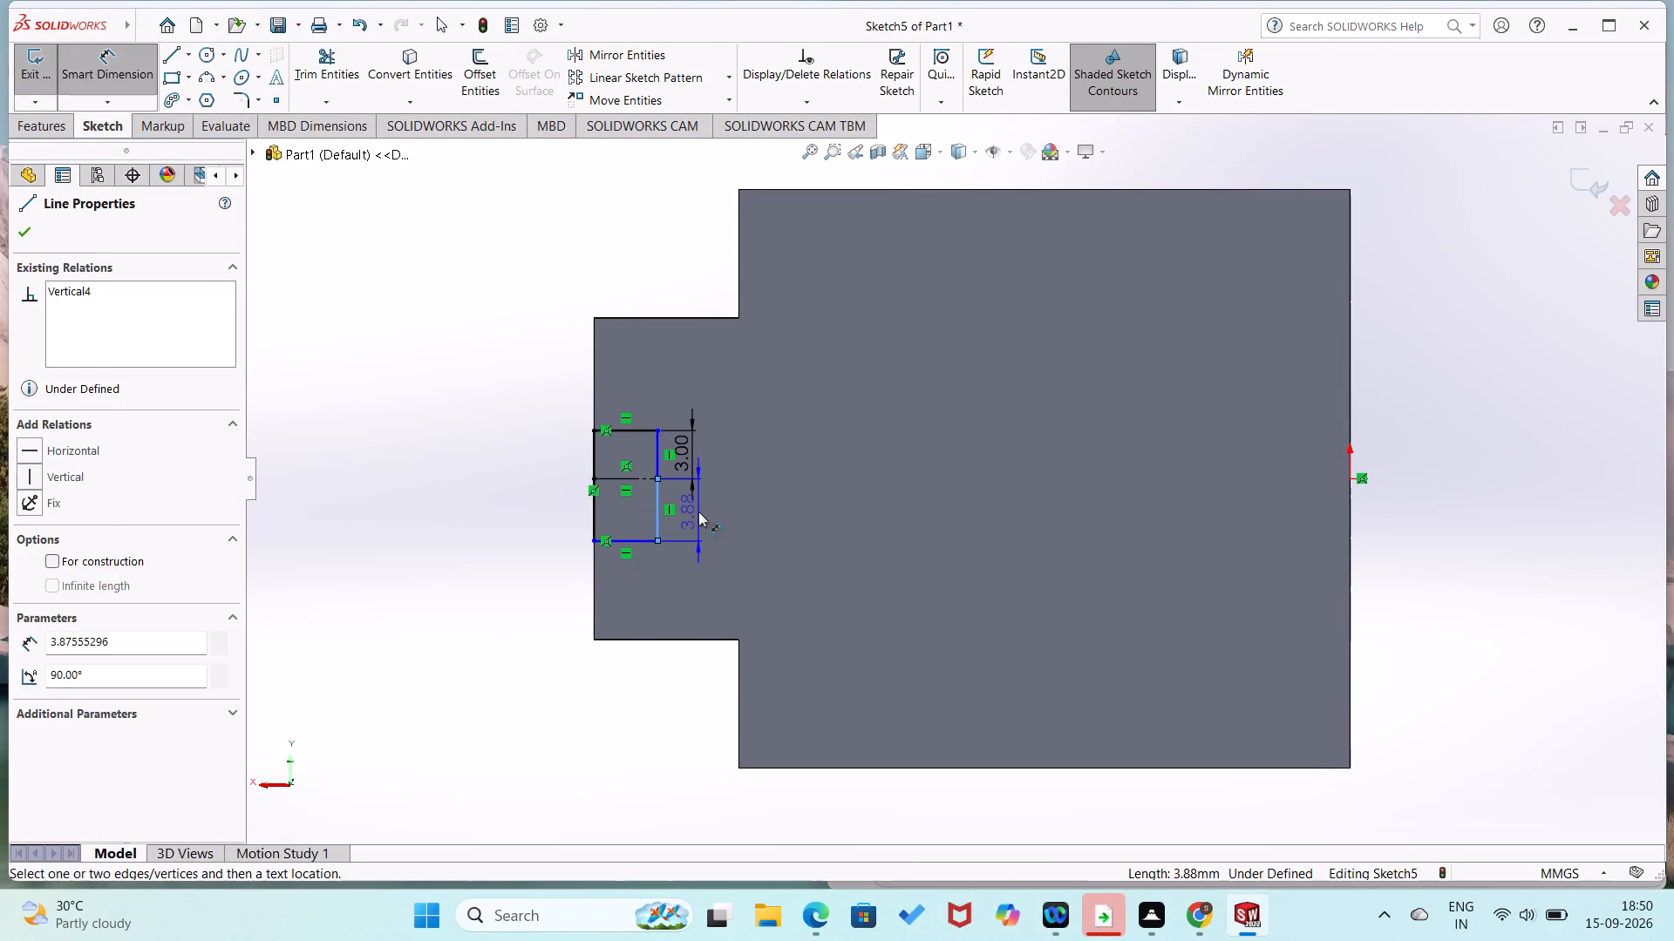
left_click(698, 511)
key("3")
key("Return")
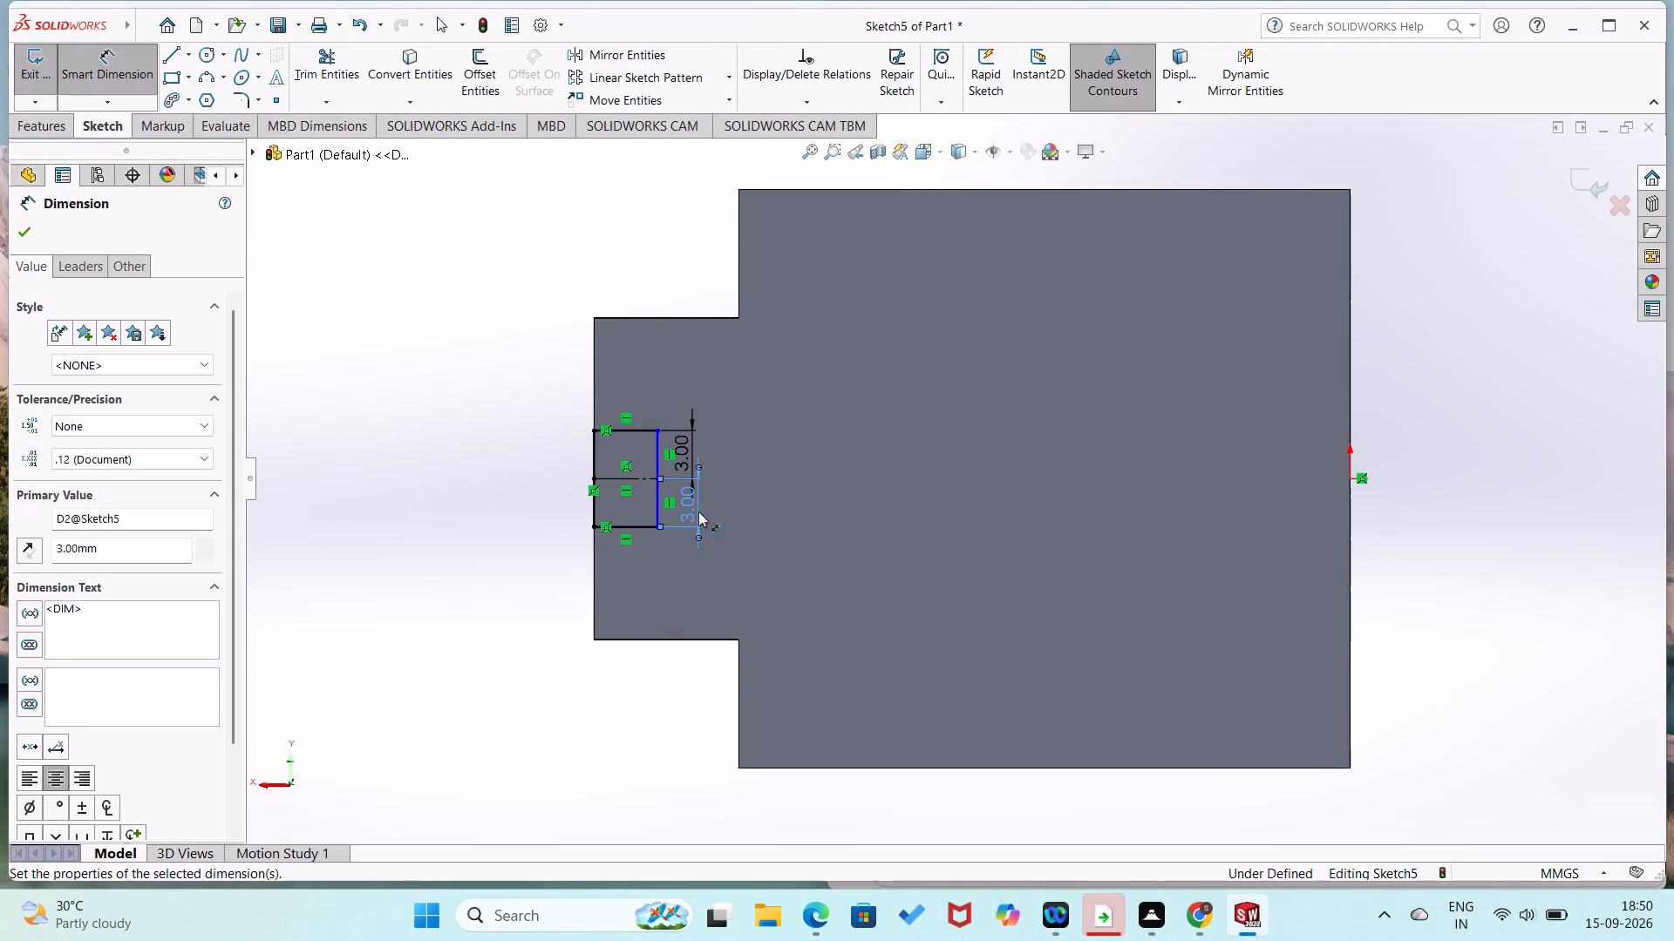
Dimension the profile's lower horizontal line at 6 mm.
left_click(627, 520)
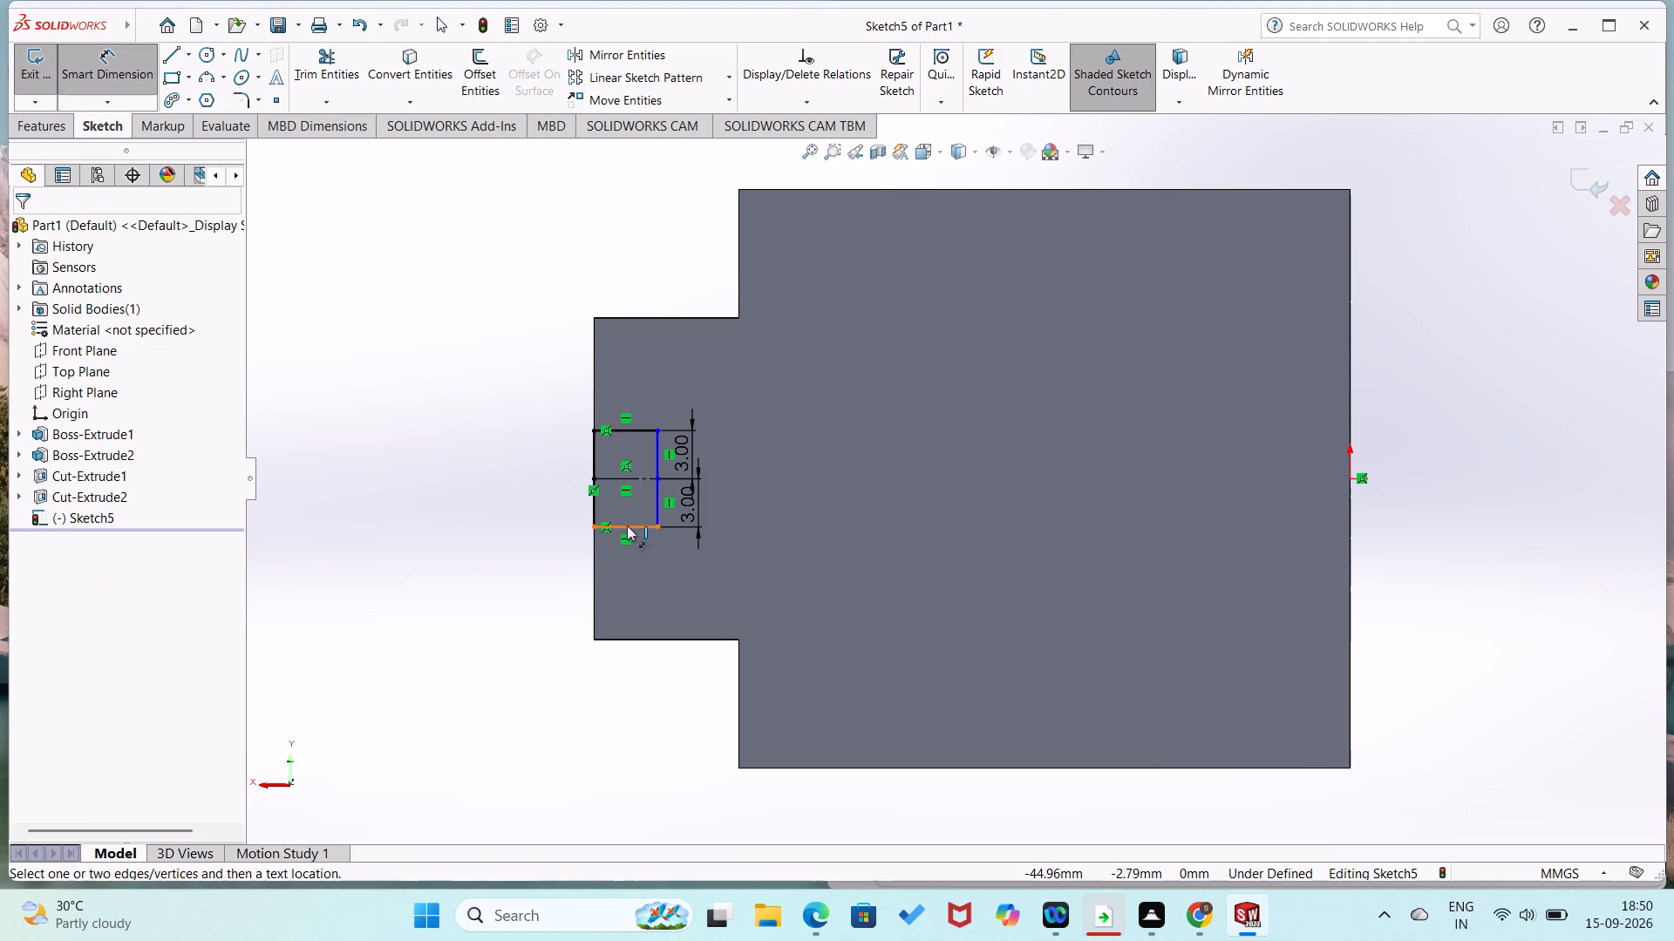
left_click(627, 525)
left_click(630, 552)
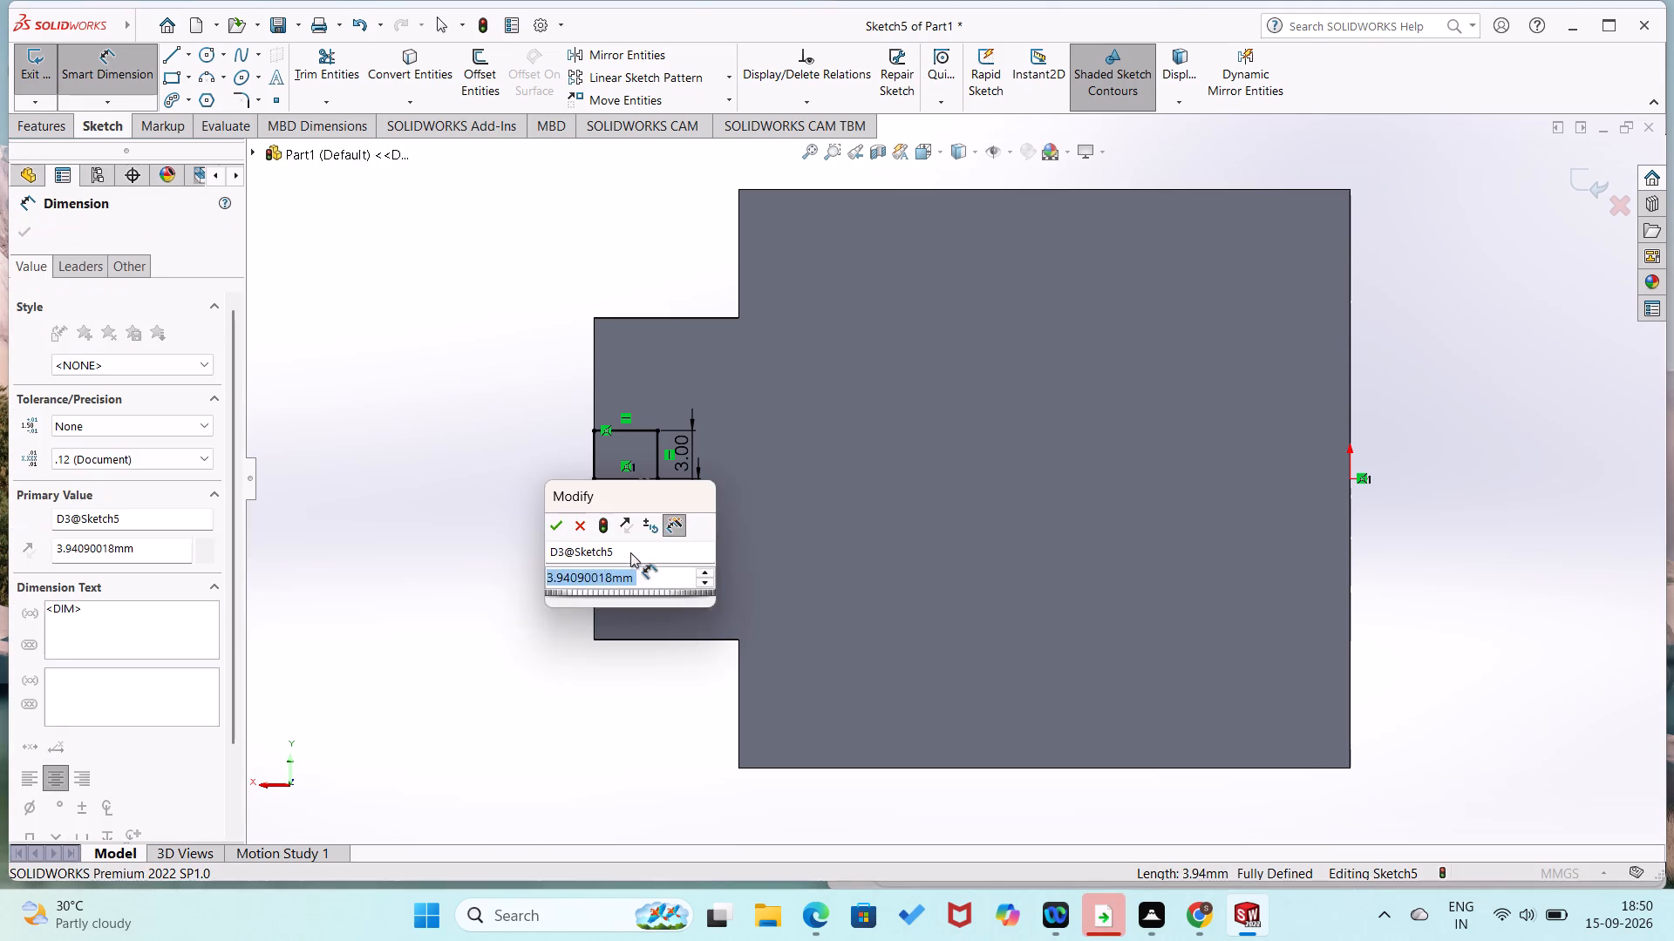
key("6")
key("Return")
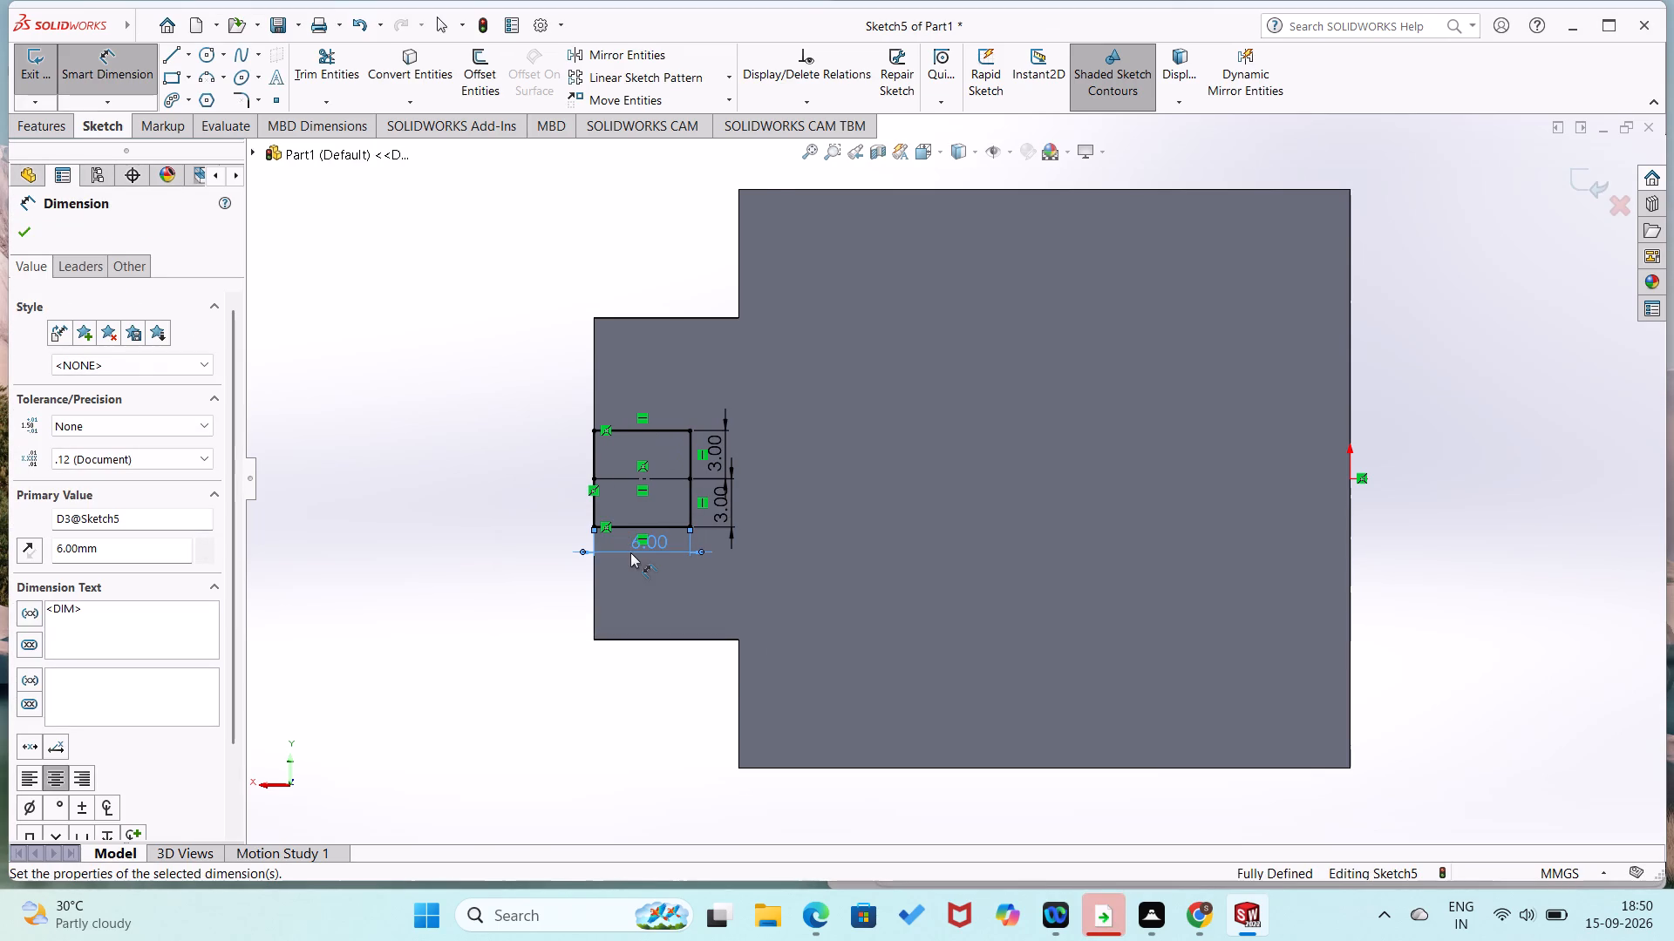
Cut the new 6 × 6 mm profile through the boss's side wall with a 6 mm blind Extruded Cut.
middle_click_drag(306, 672, 372, 687)
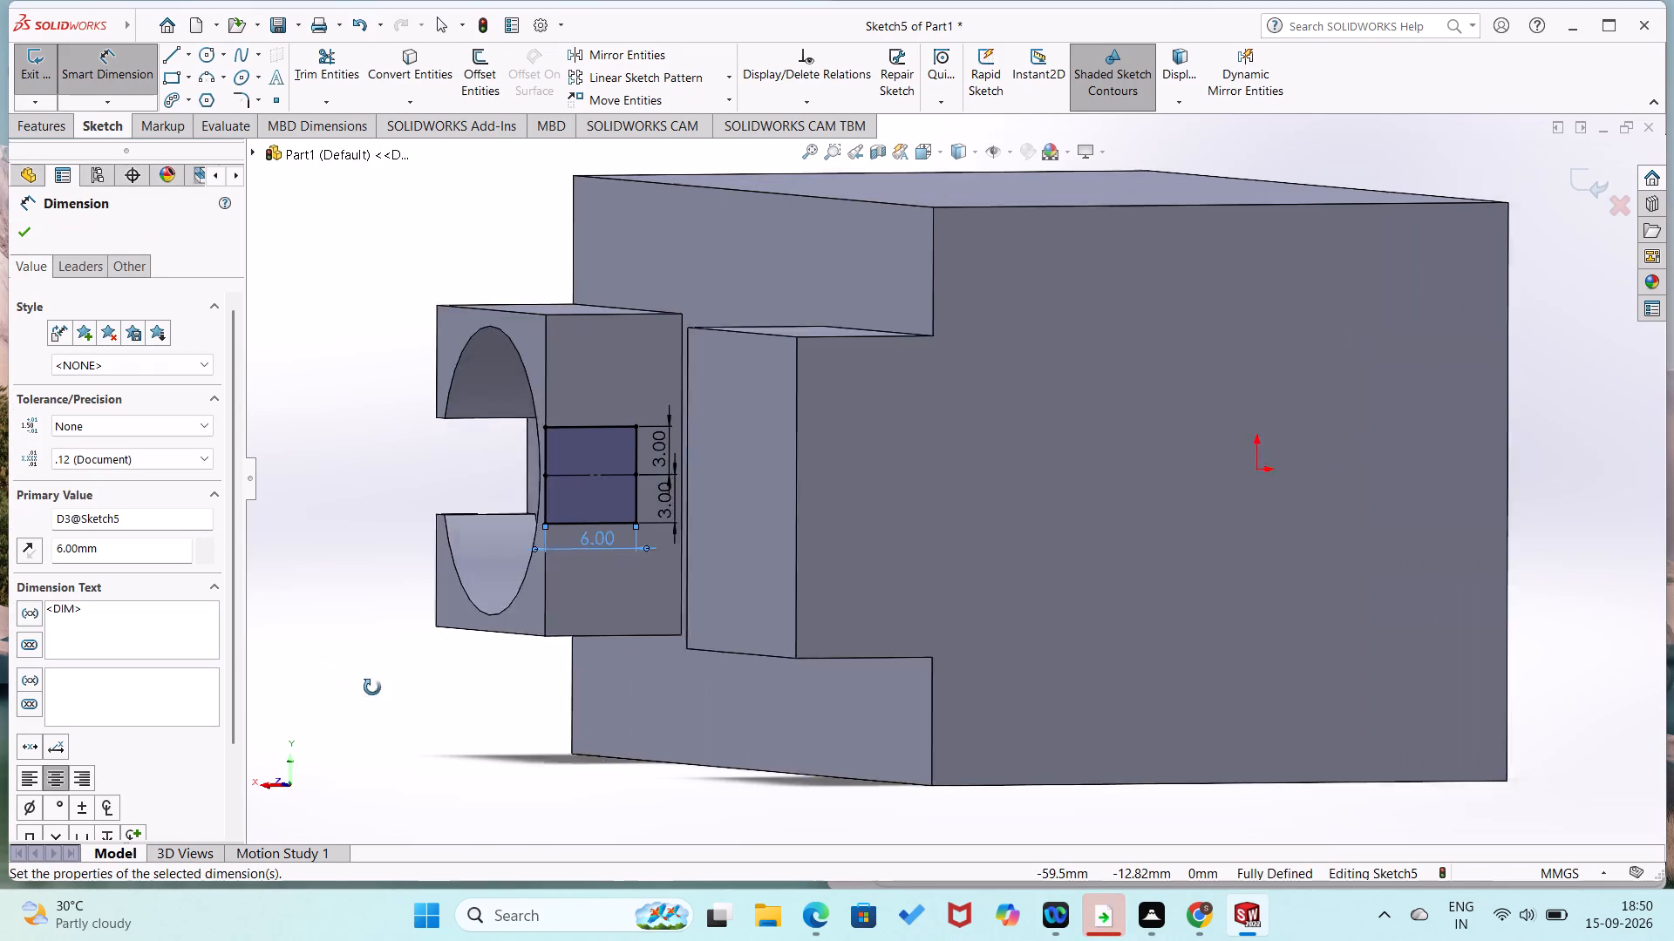
middle_click_drag(372, 687, 380, 690)
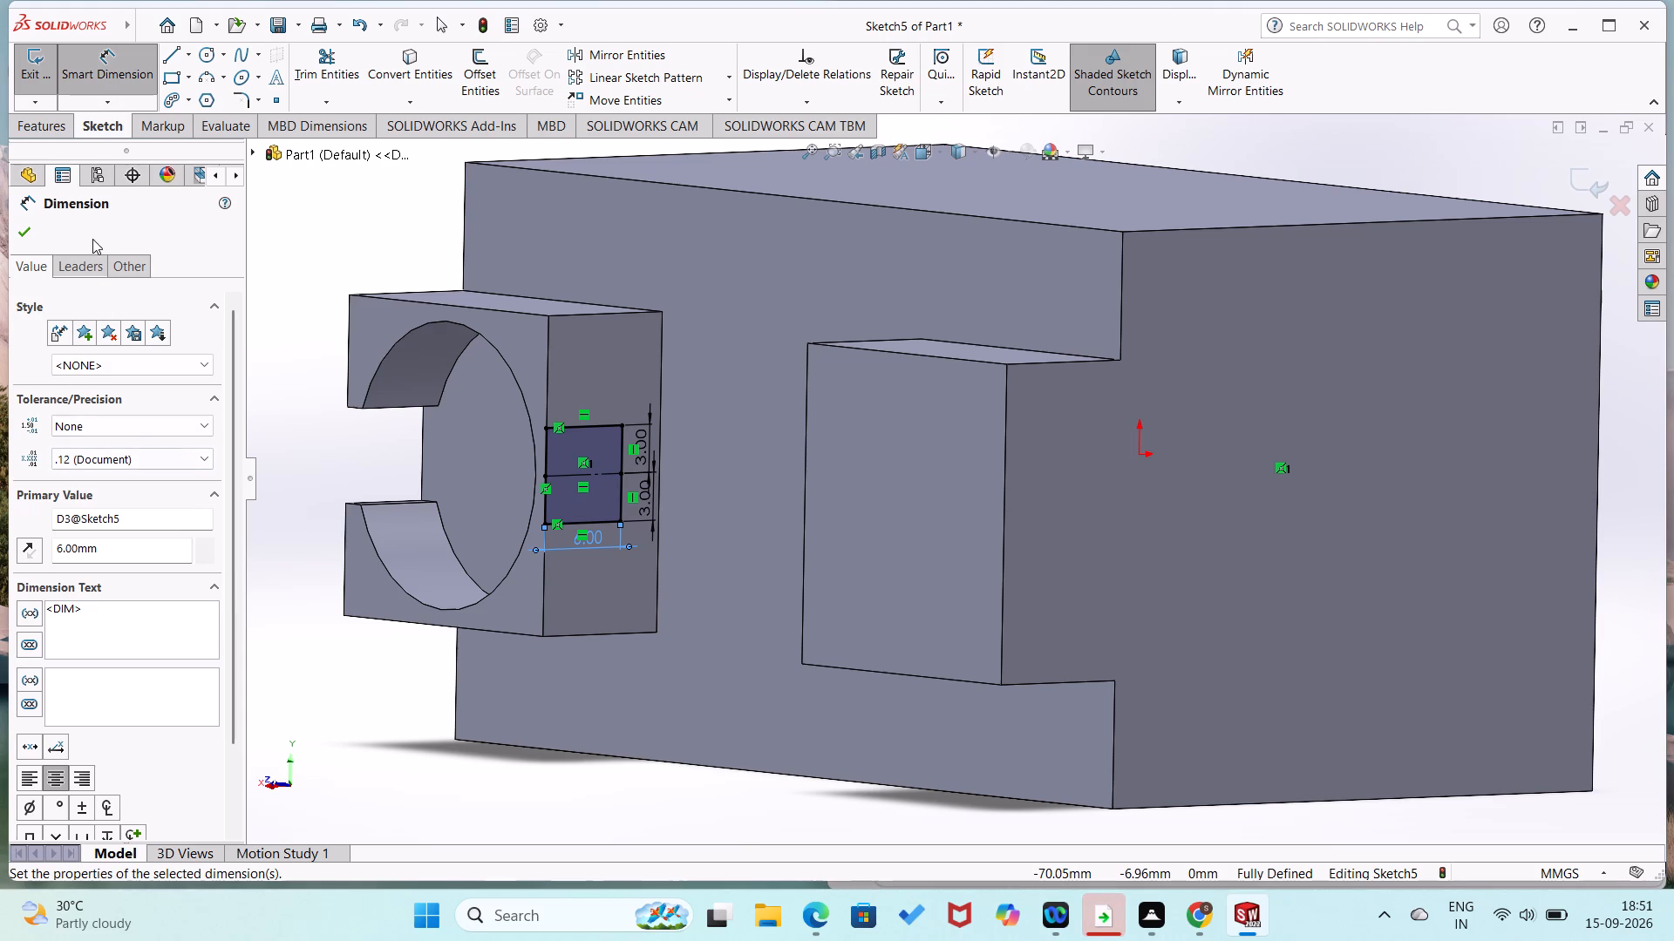
left_click(56, 120)
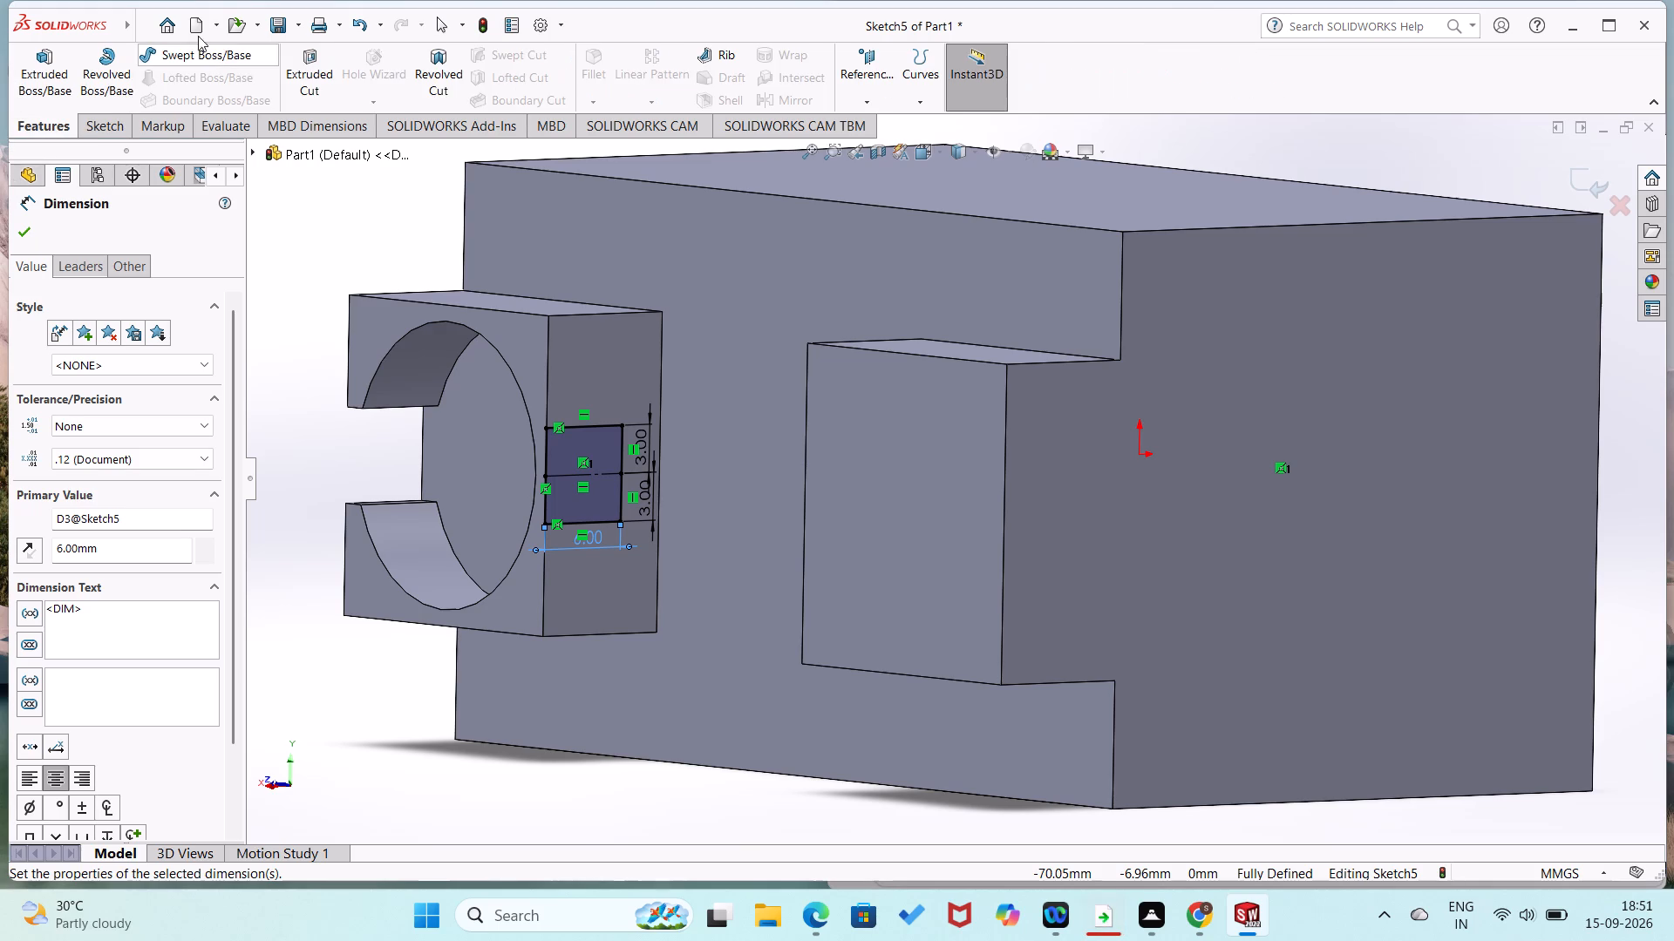
left_click(316, 78)
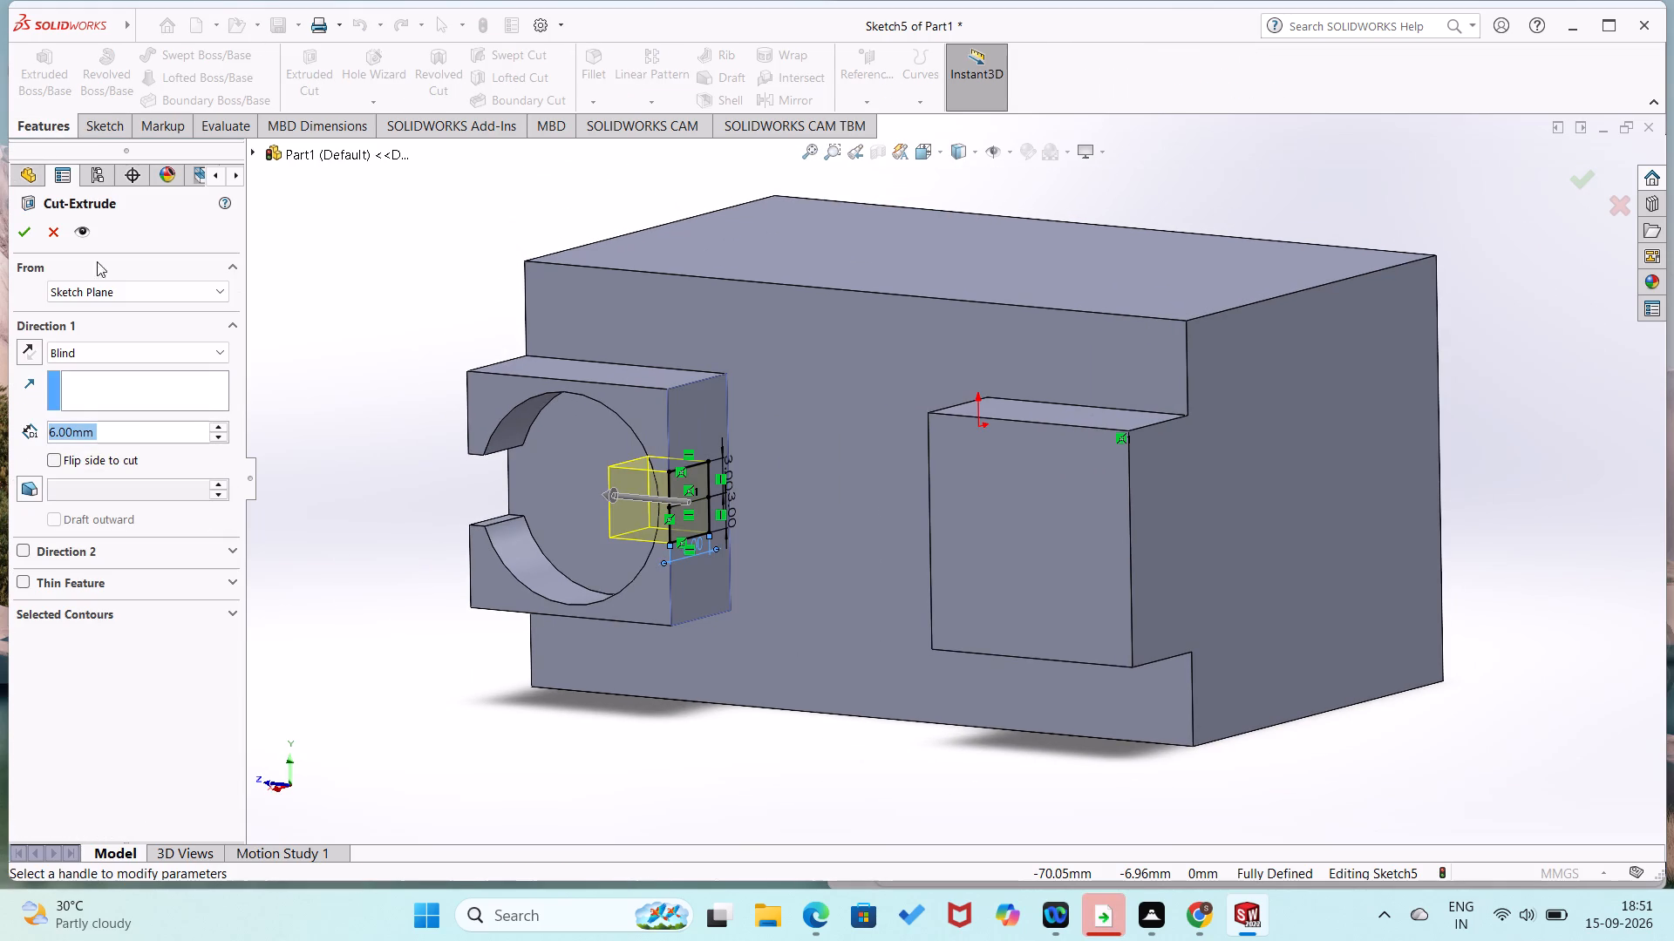
left_click(22, 230)
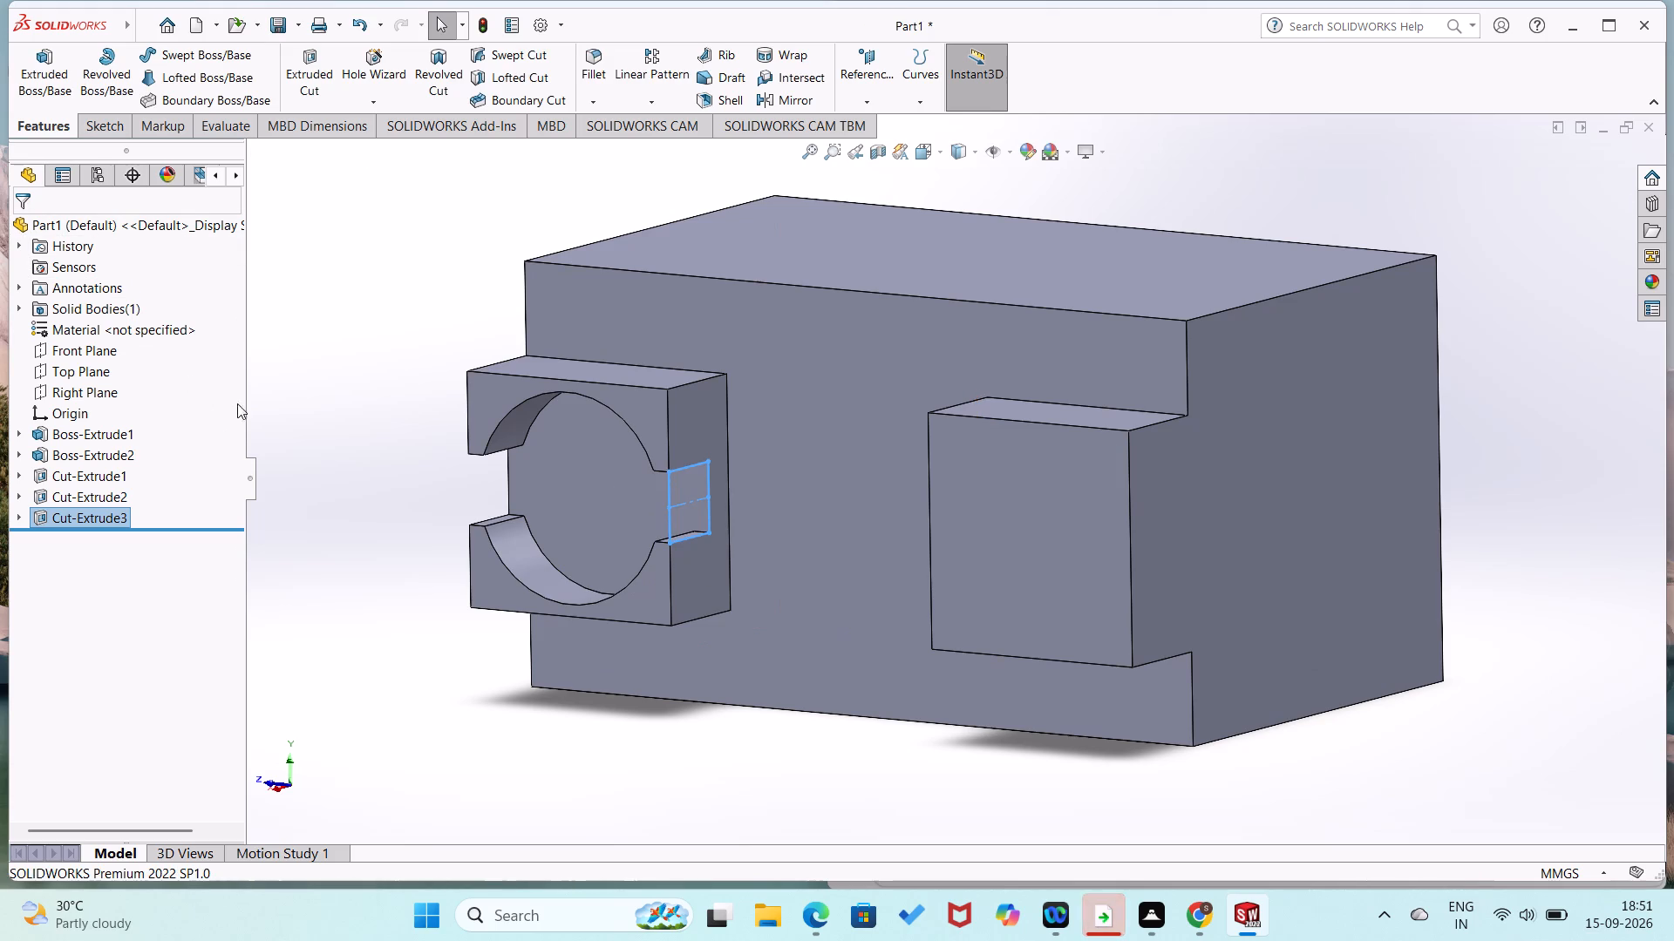
left_click(304, 415)
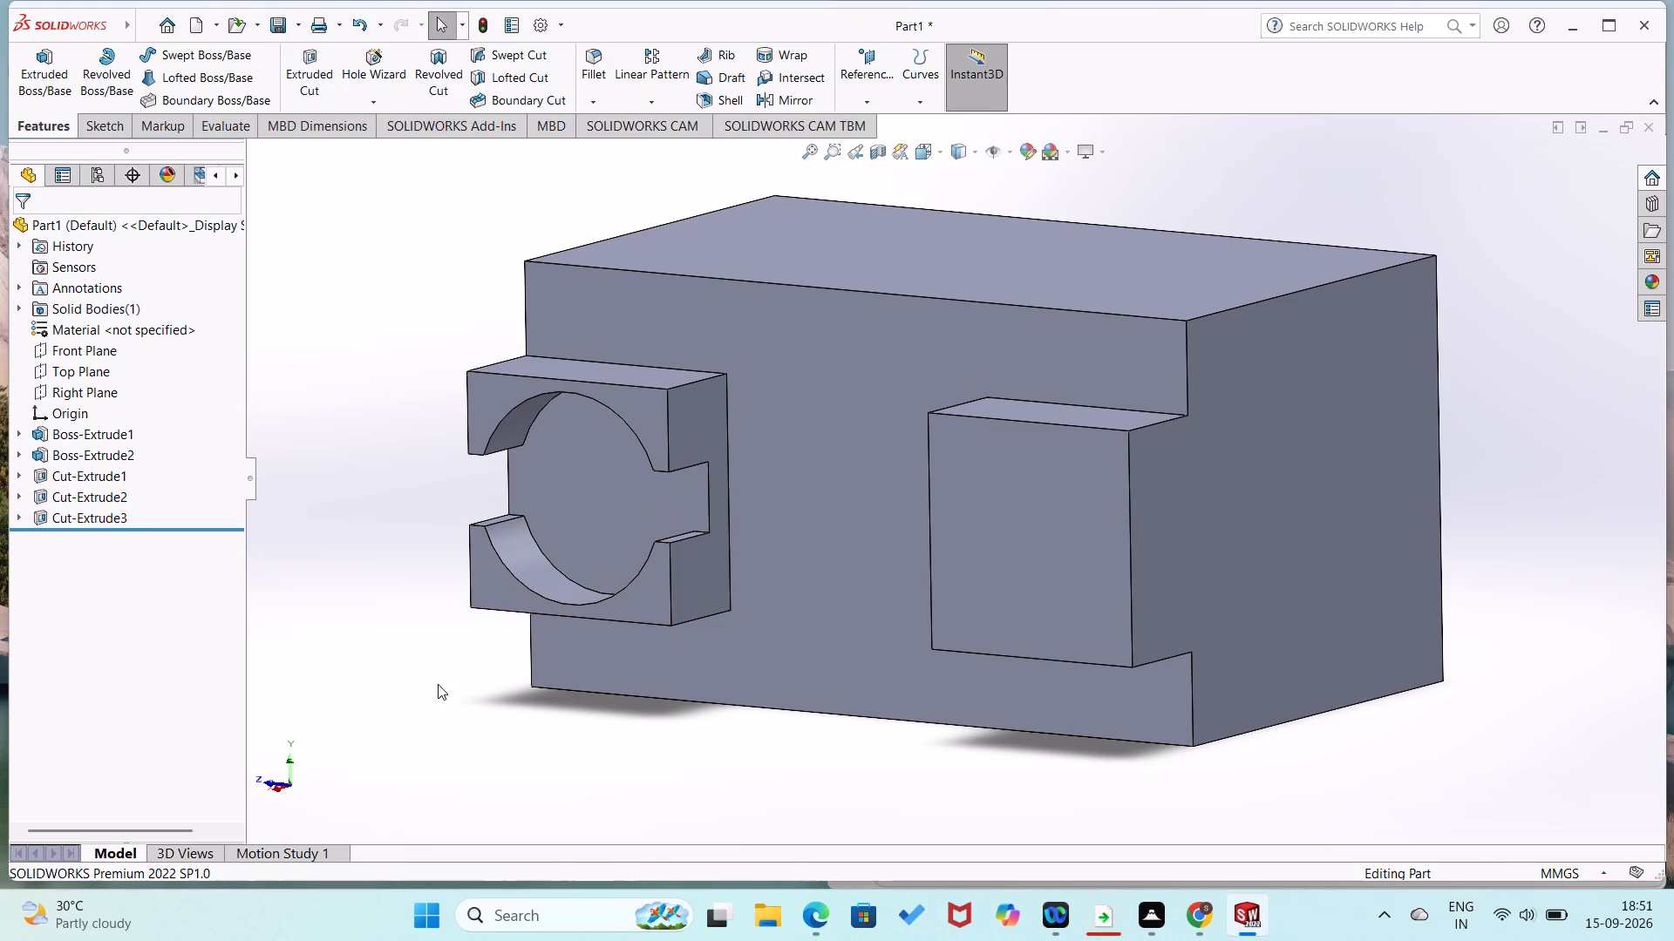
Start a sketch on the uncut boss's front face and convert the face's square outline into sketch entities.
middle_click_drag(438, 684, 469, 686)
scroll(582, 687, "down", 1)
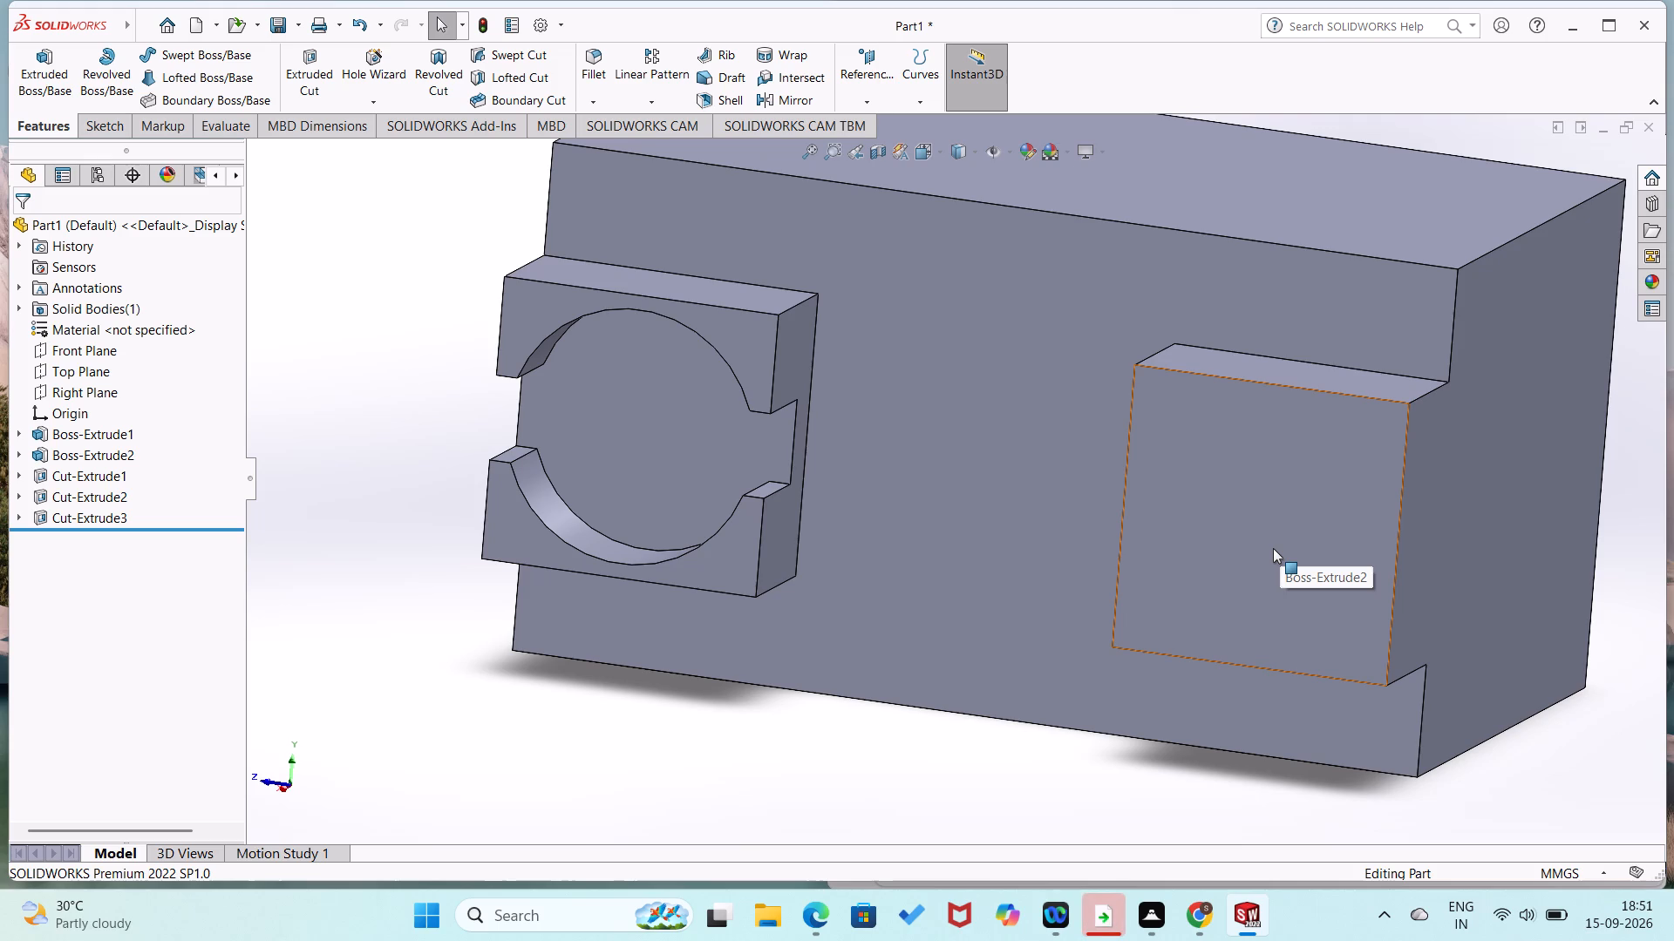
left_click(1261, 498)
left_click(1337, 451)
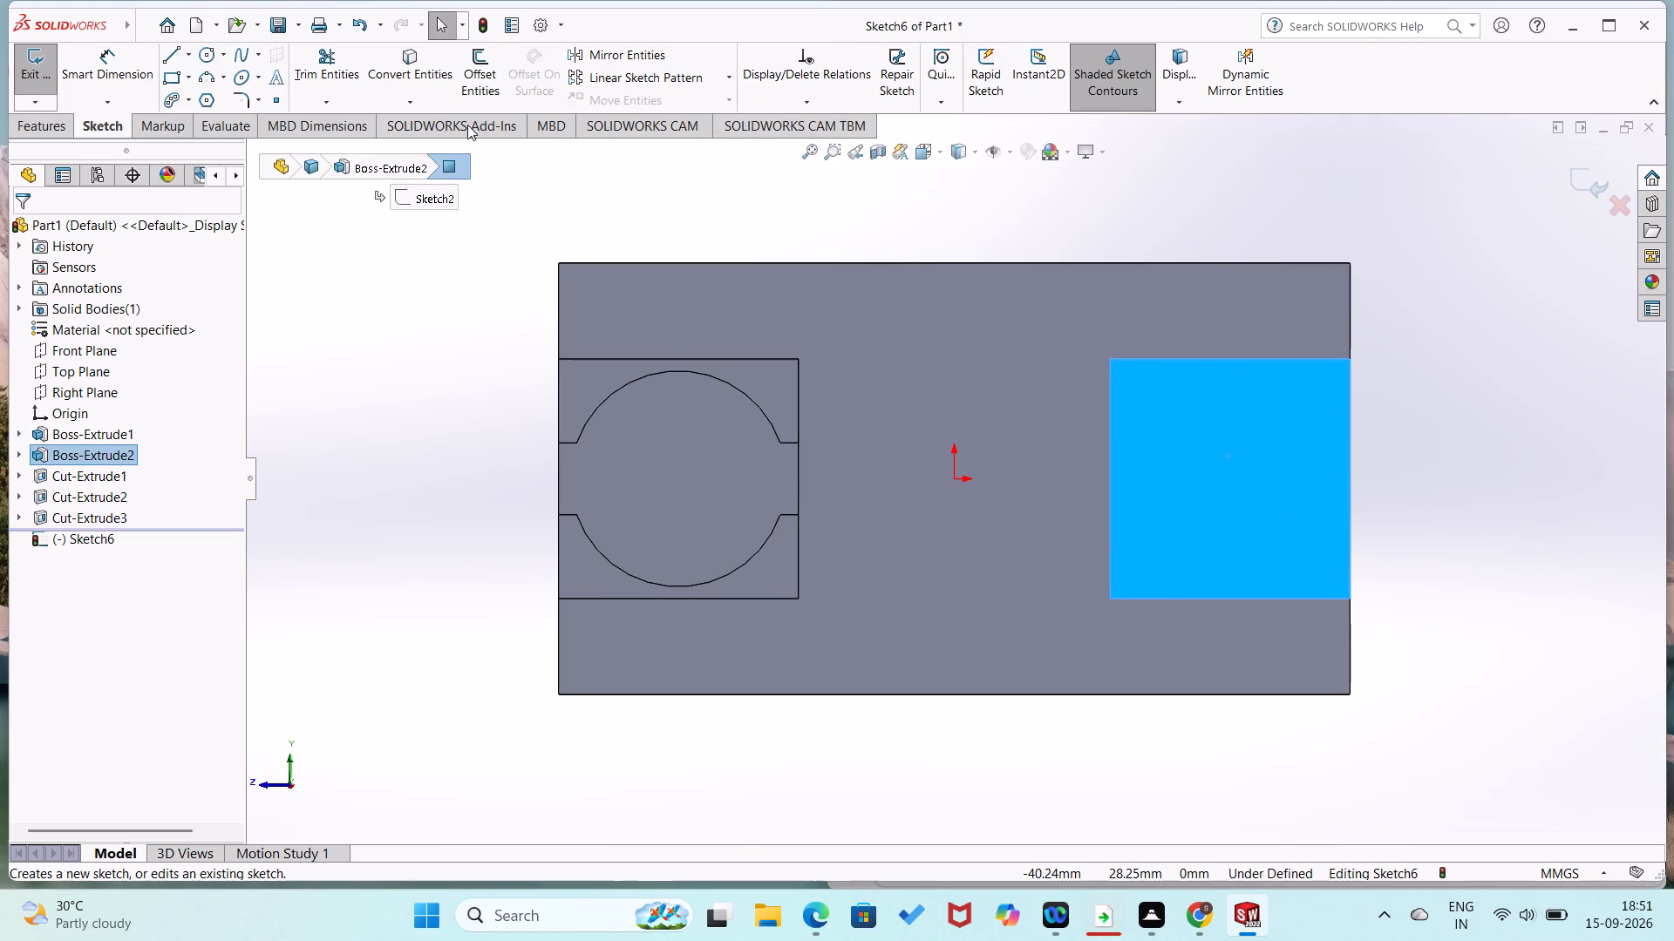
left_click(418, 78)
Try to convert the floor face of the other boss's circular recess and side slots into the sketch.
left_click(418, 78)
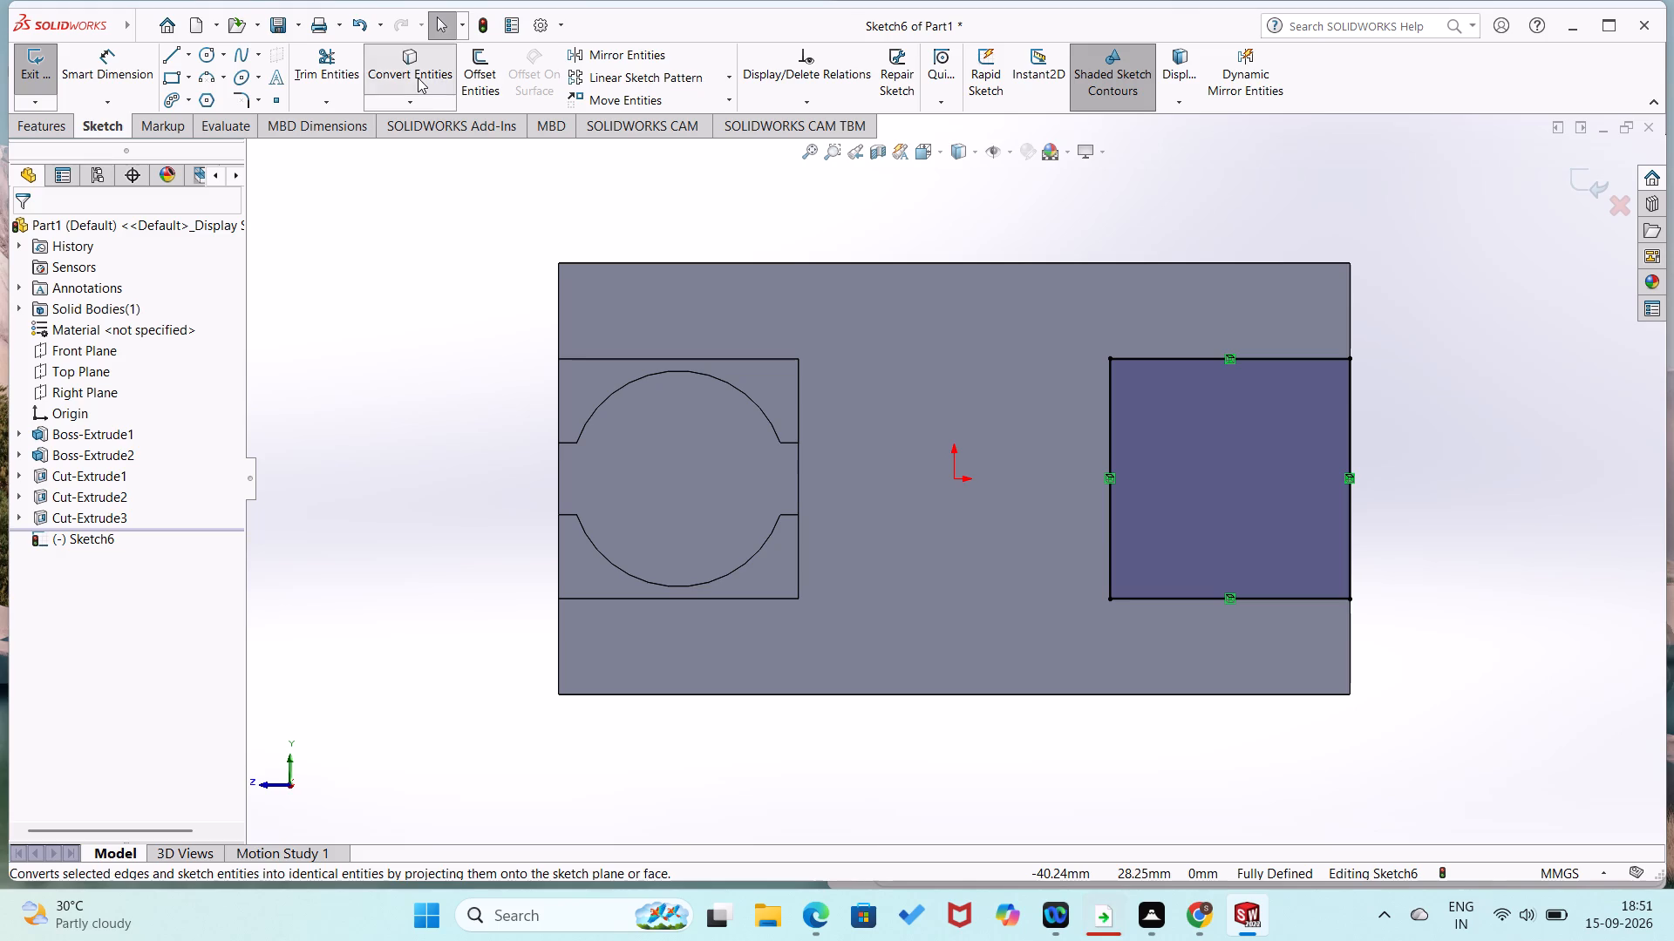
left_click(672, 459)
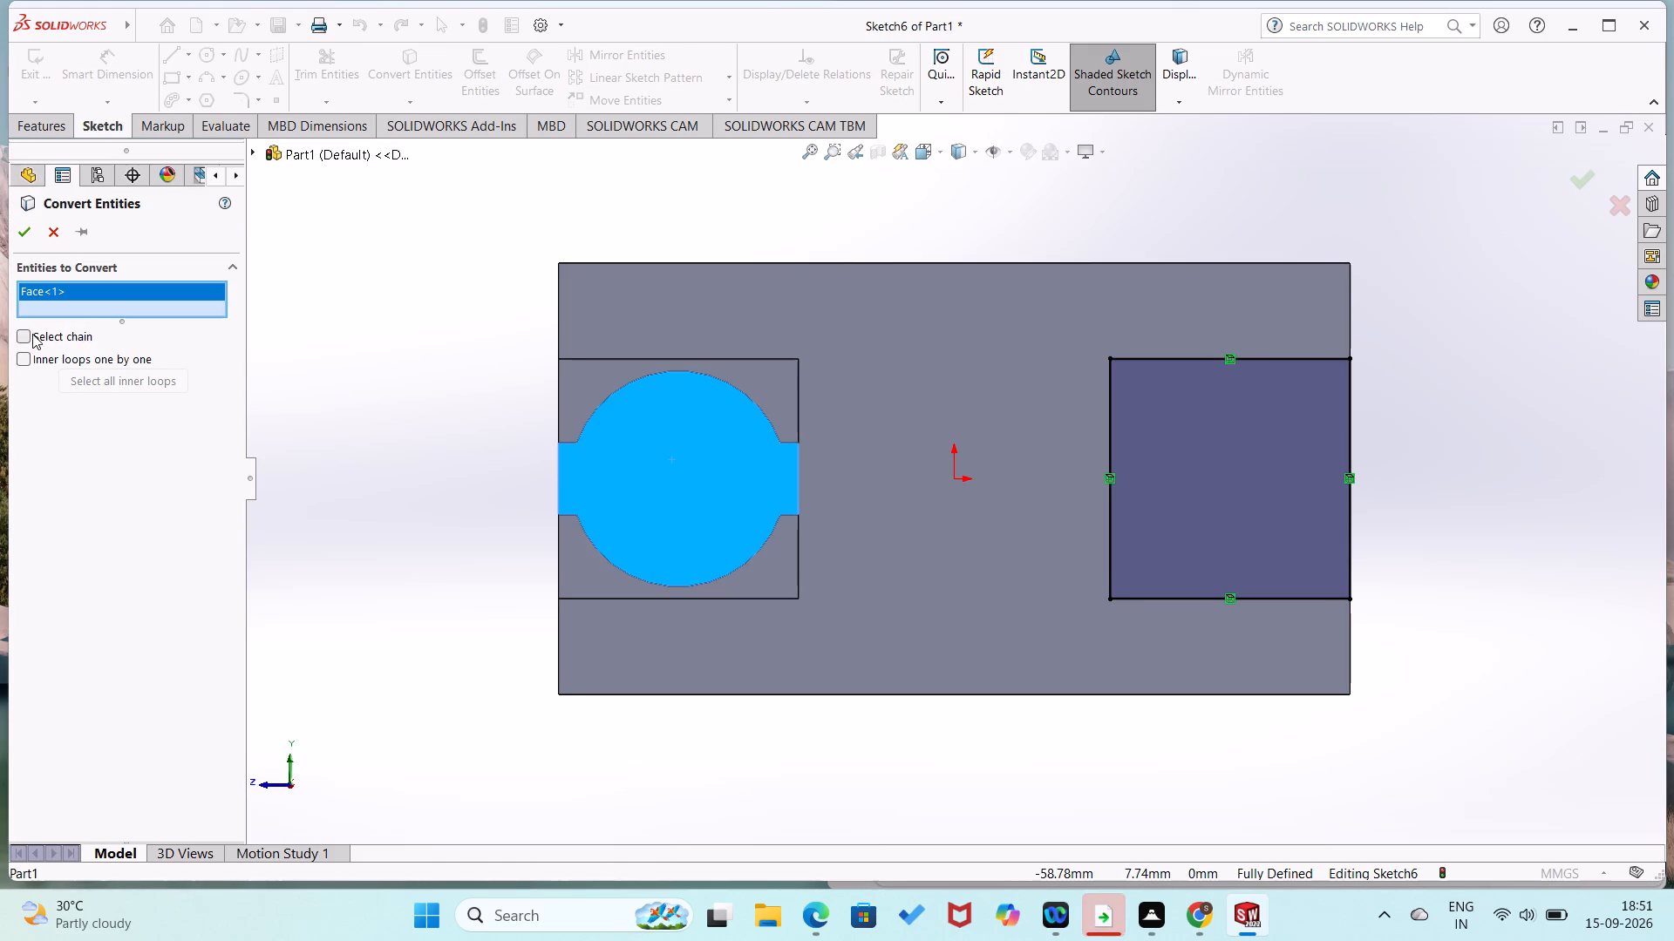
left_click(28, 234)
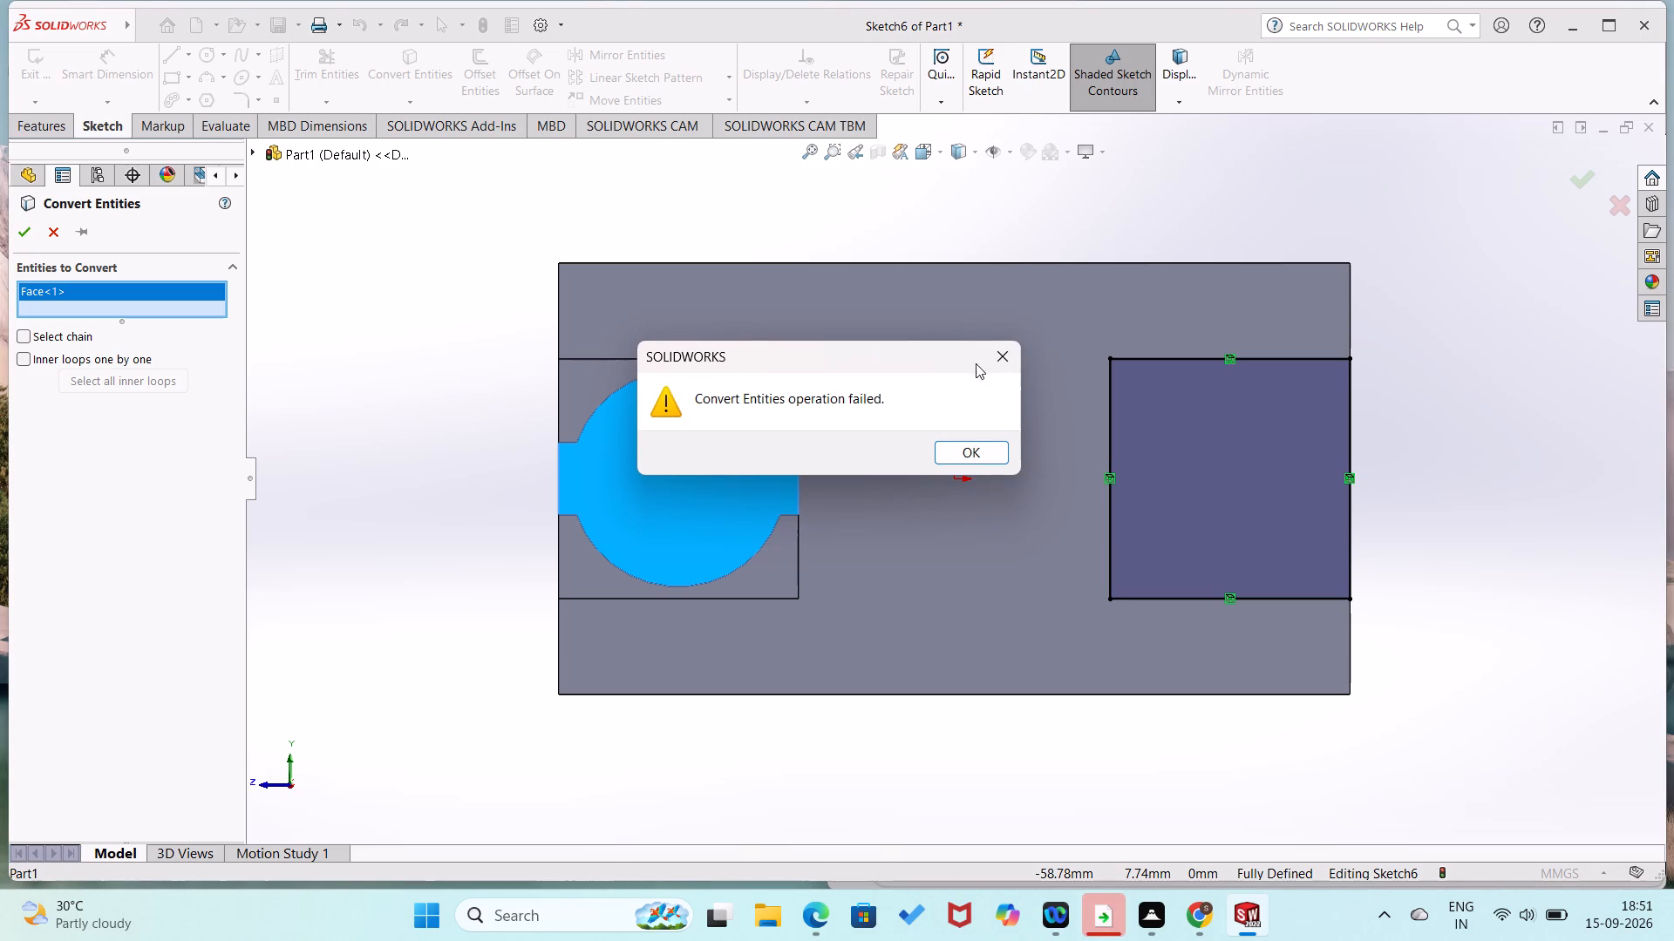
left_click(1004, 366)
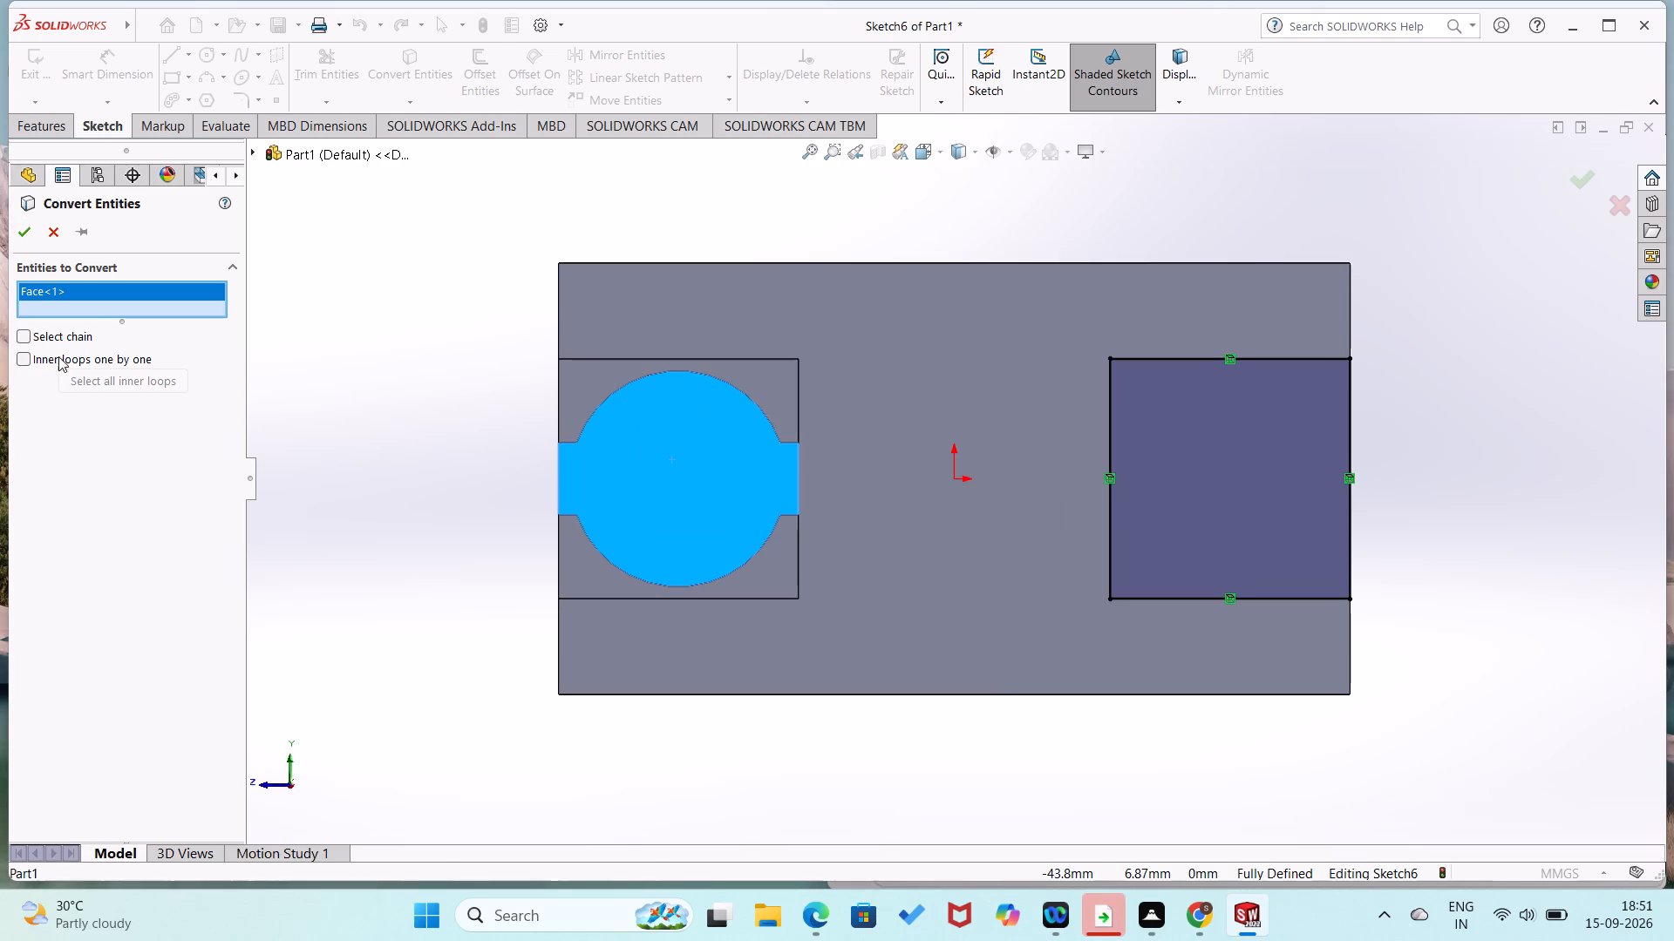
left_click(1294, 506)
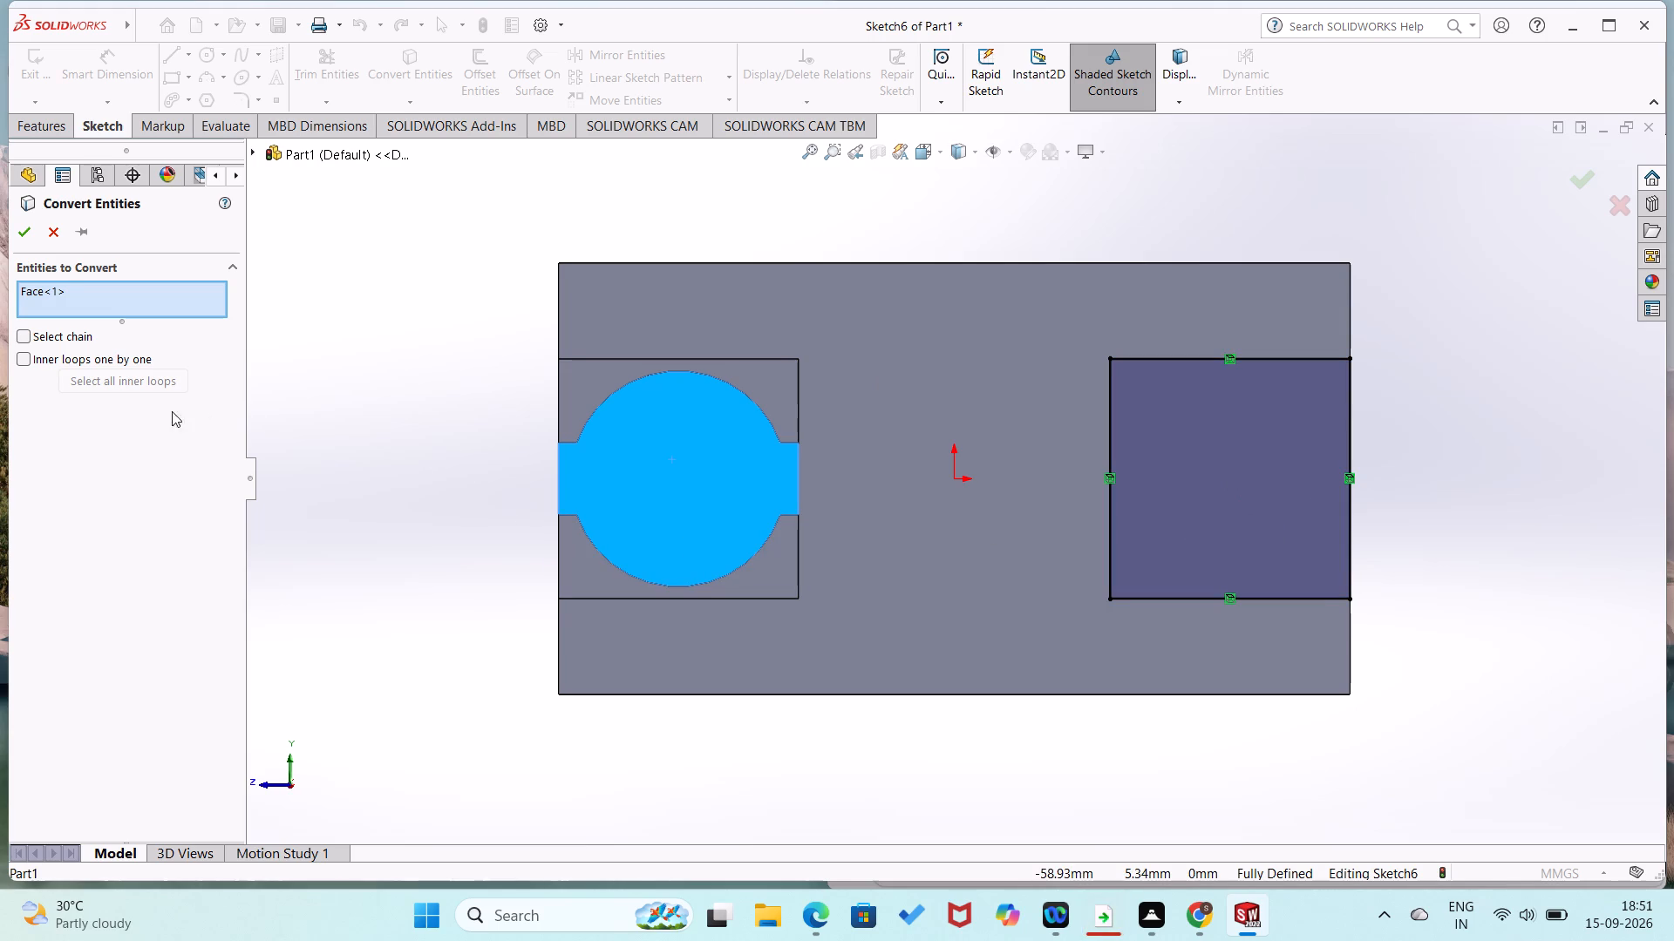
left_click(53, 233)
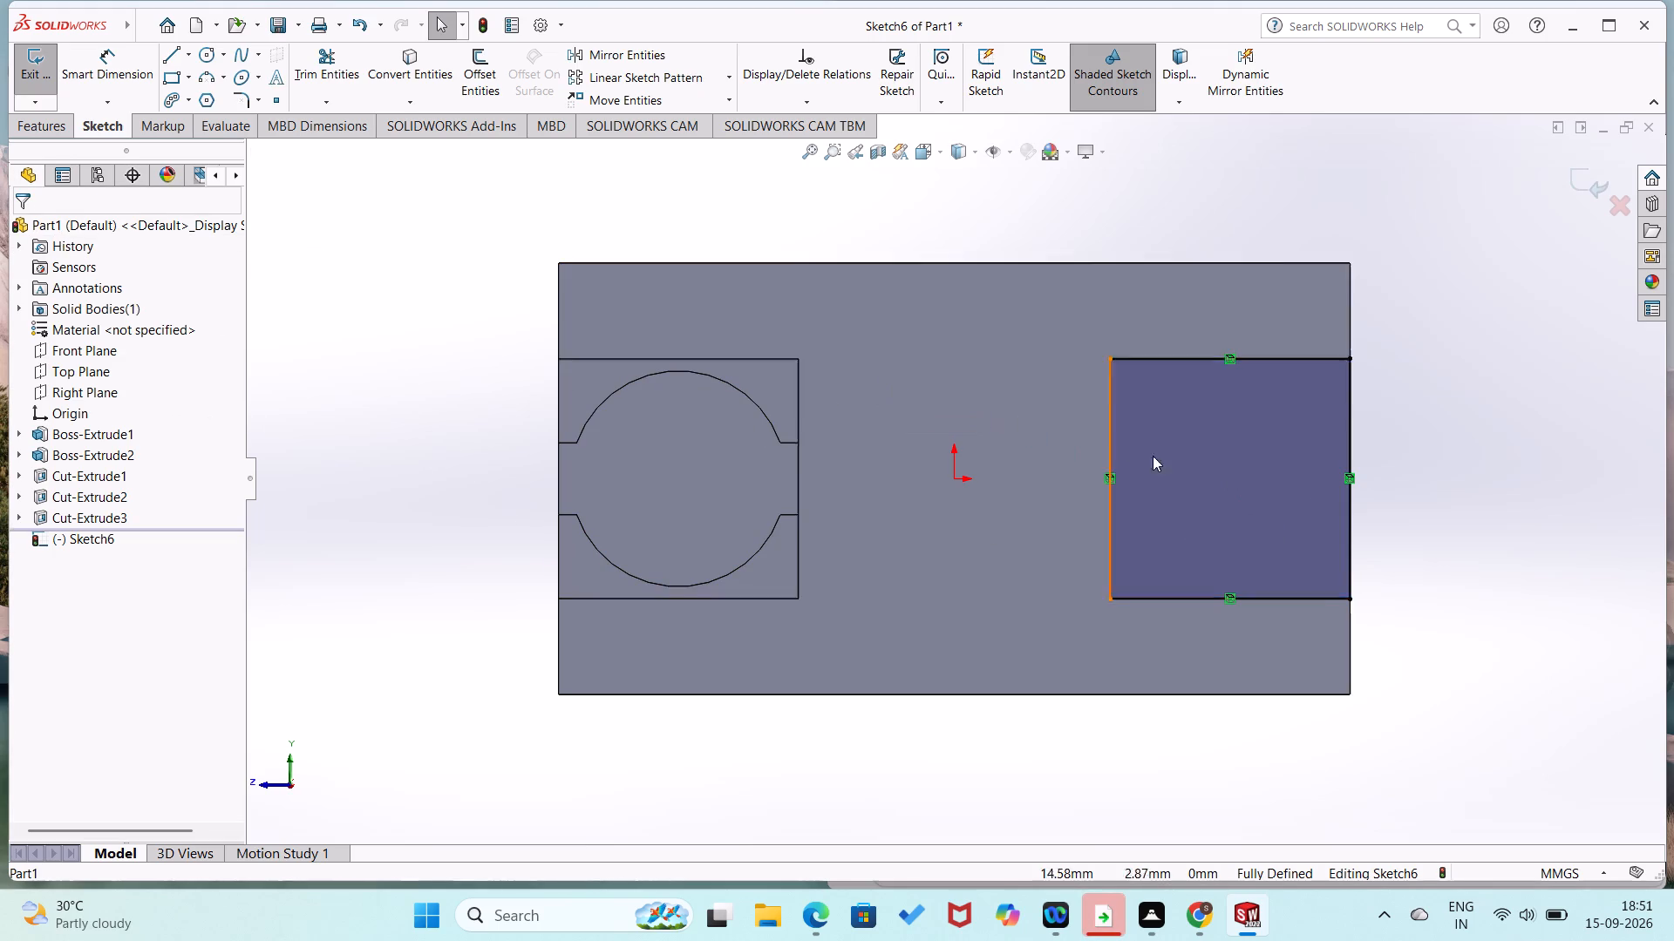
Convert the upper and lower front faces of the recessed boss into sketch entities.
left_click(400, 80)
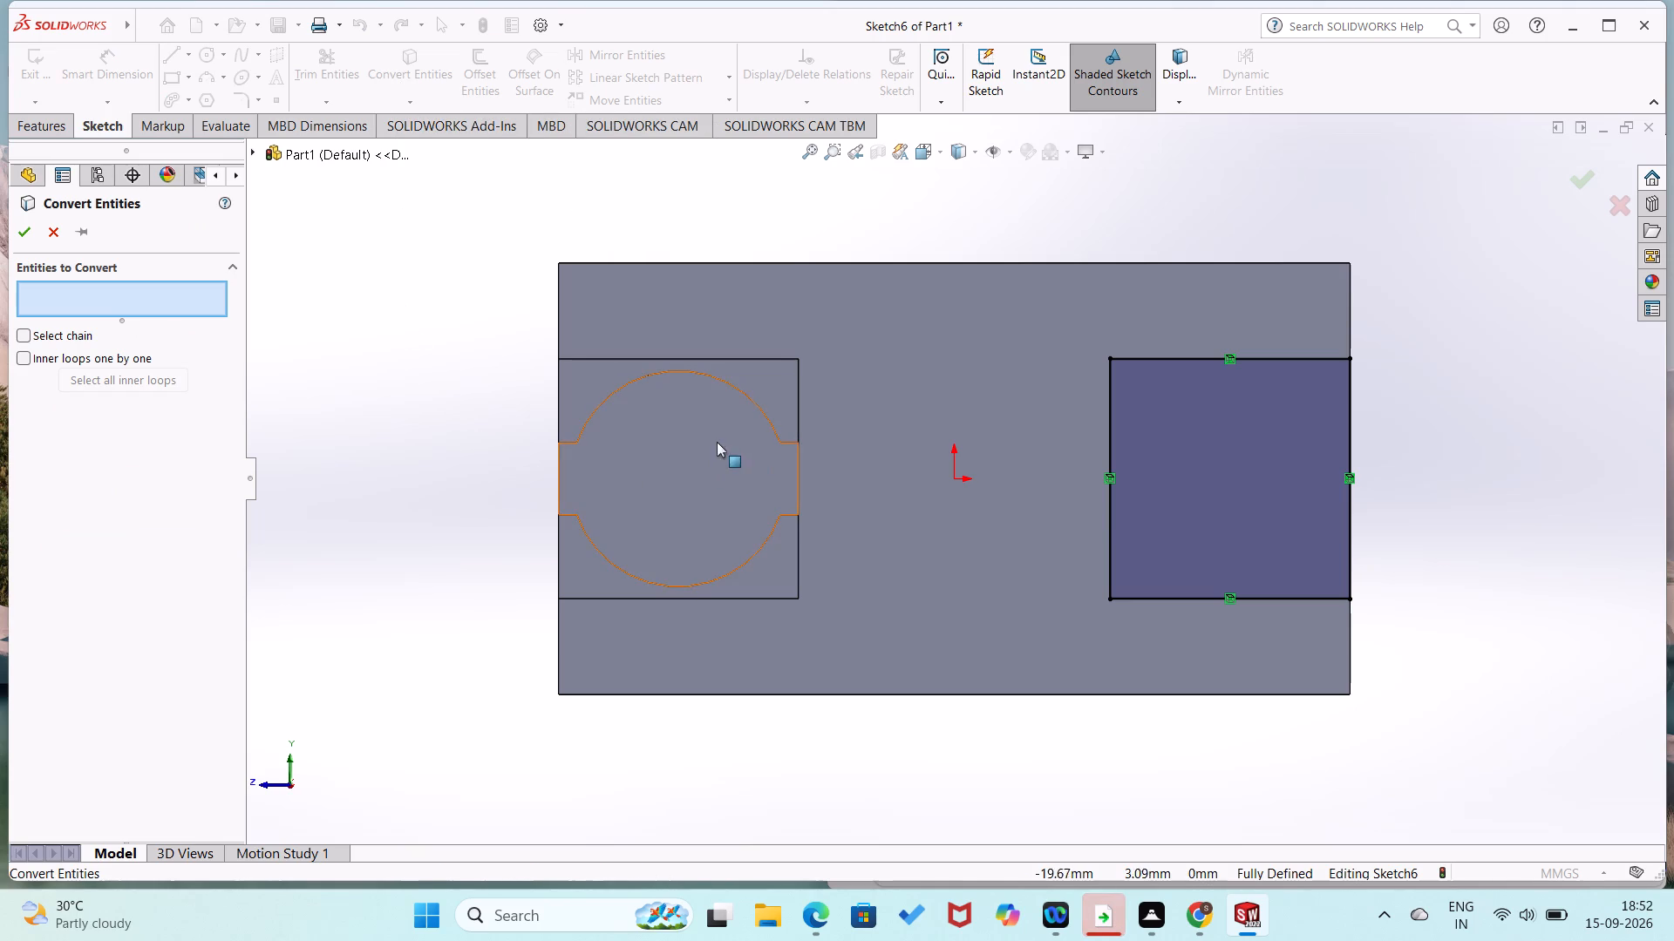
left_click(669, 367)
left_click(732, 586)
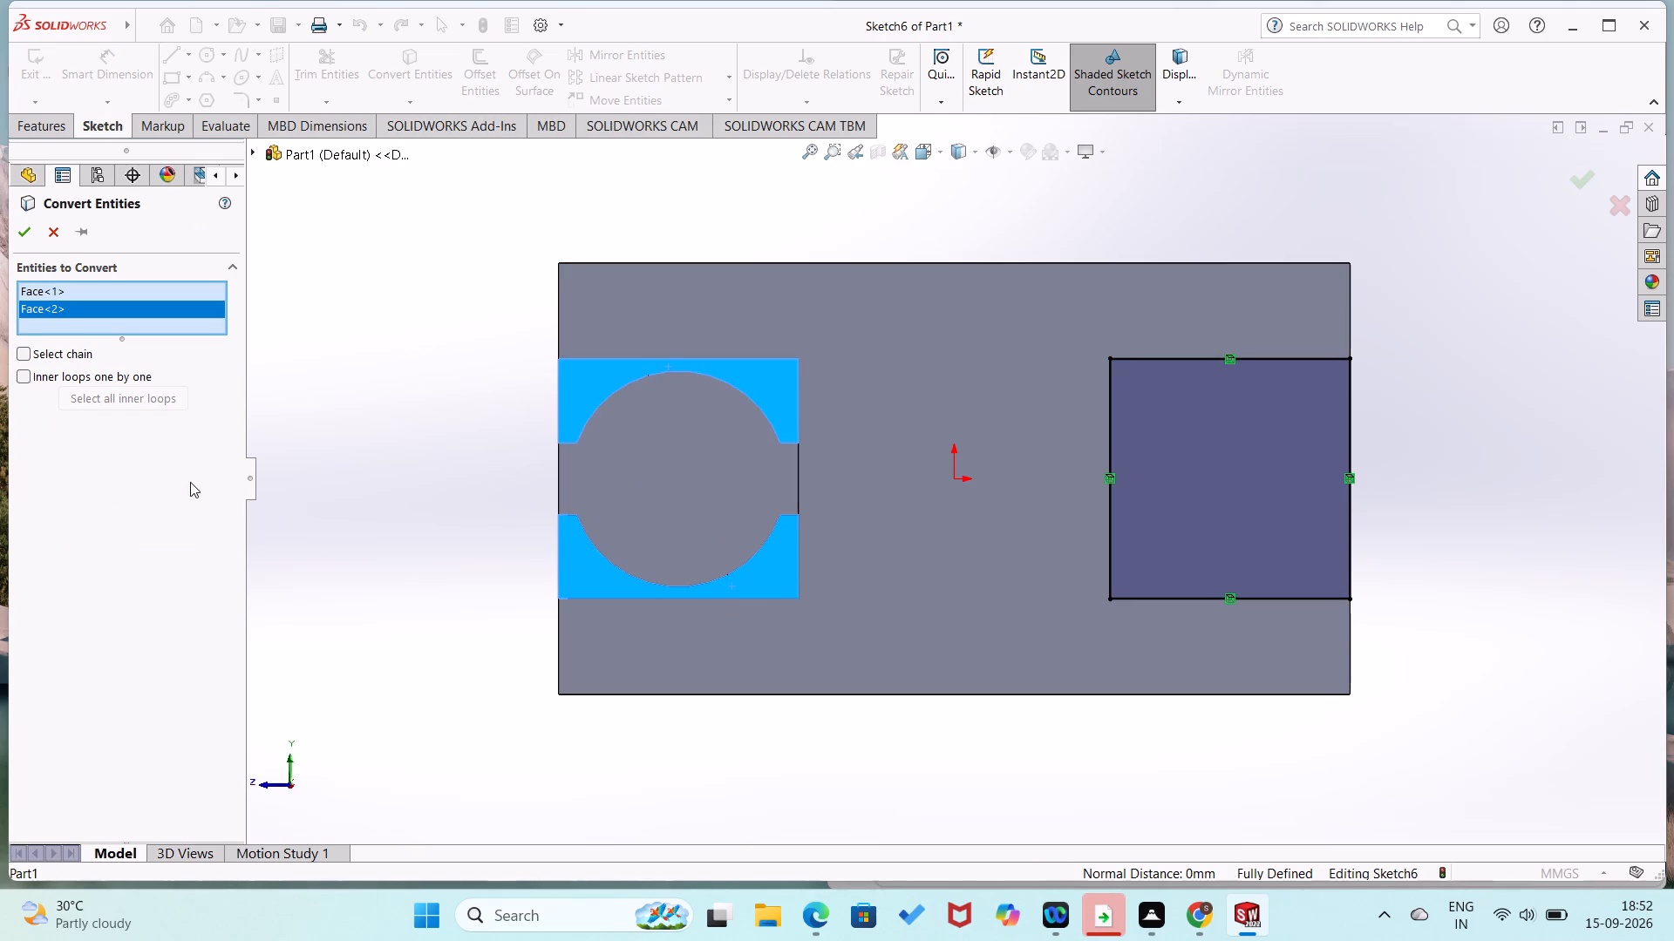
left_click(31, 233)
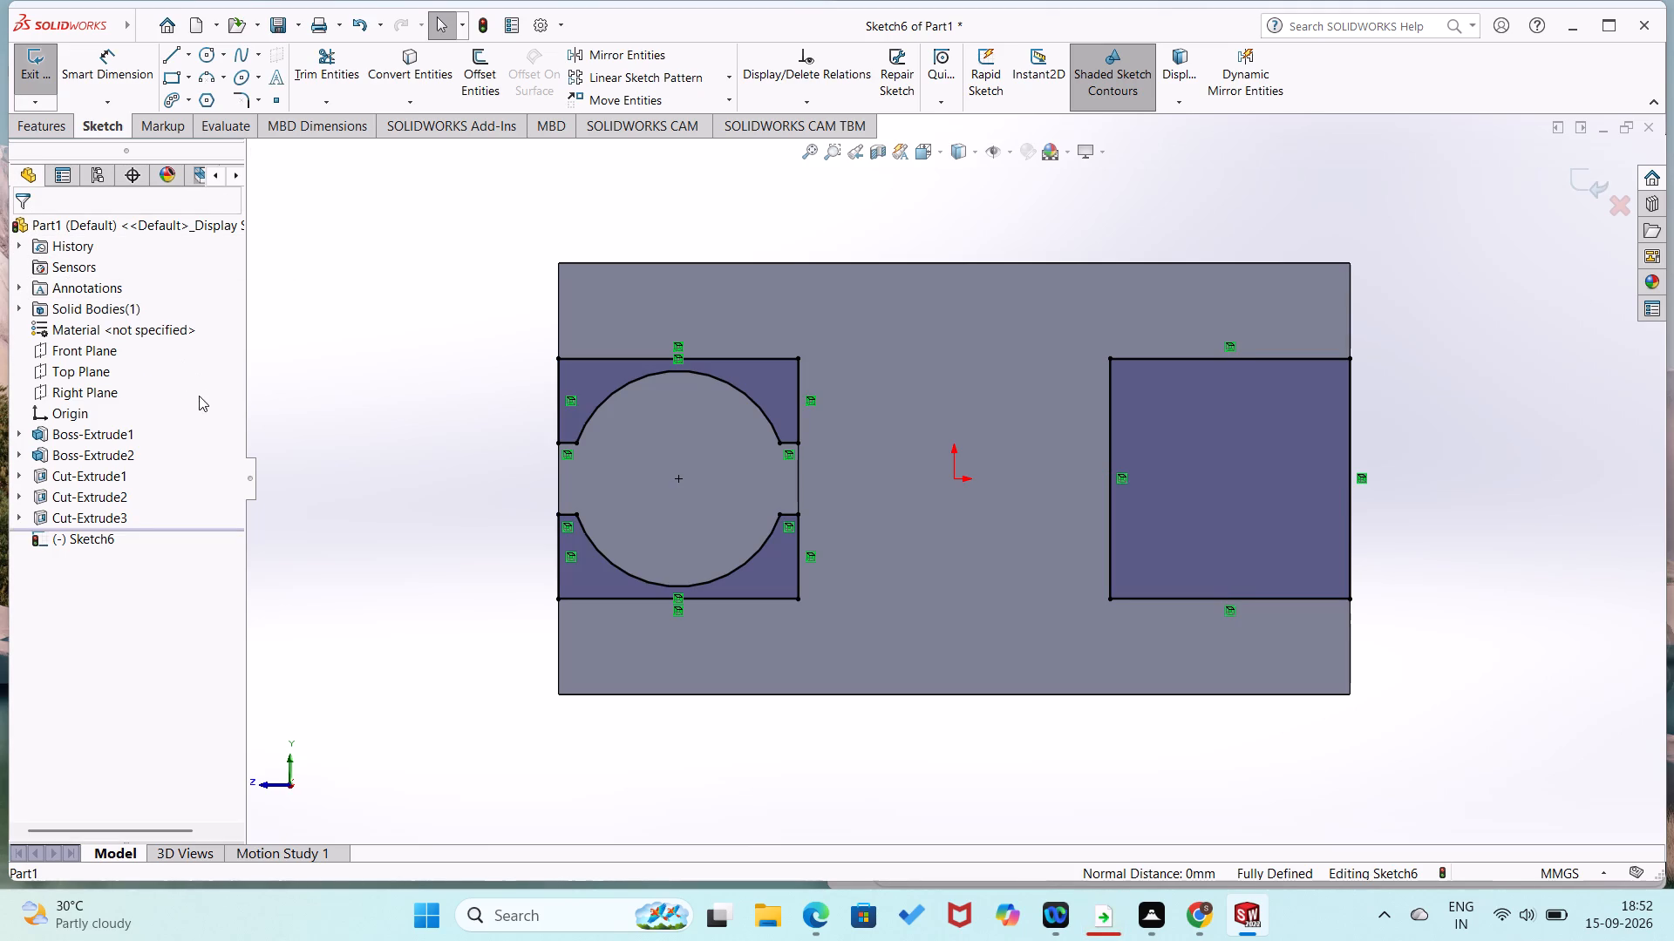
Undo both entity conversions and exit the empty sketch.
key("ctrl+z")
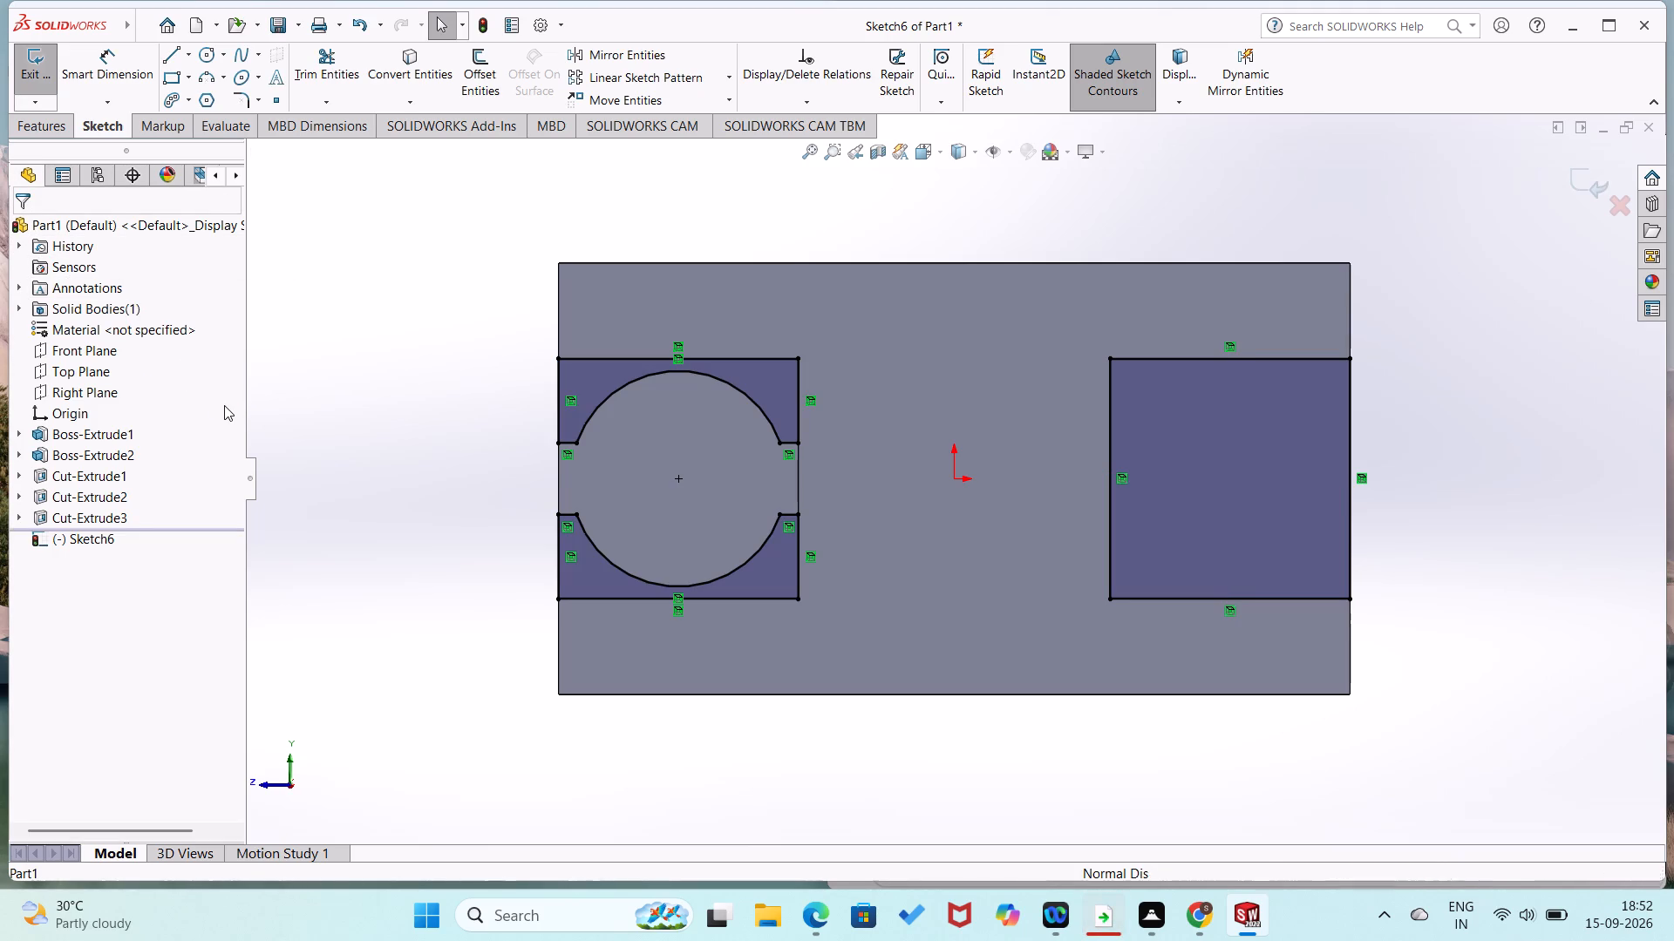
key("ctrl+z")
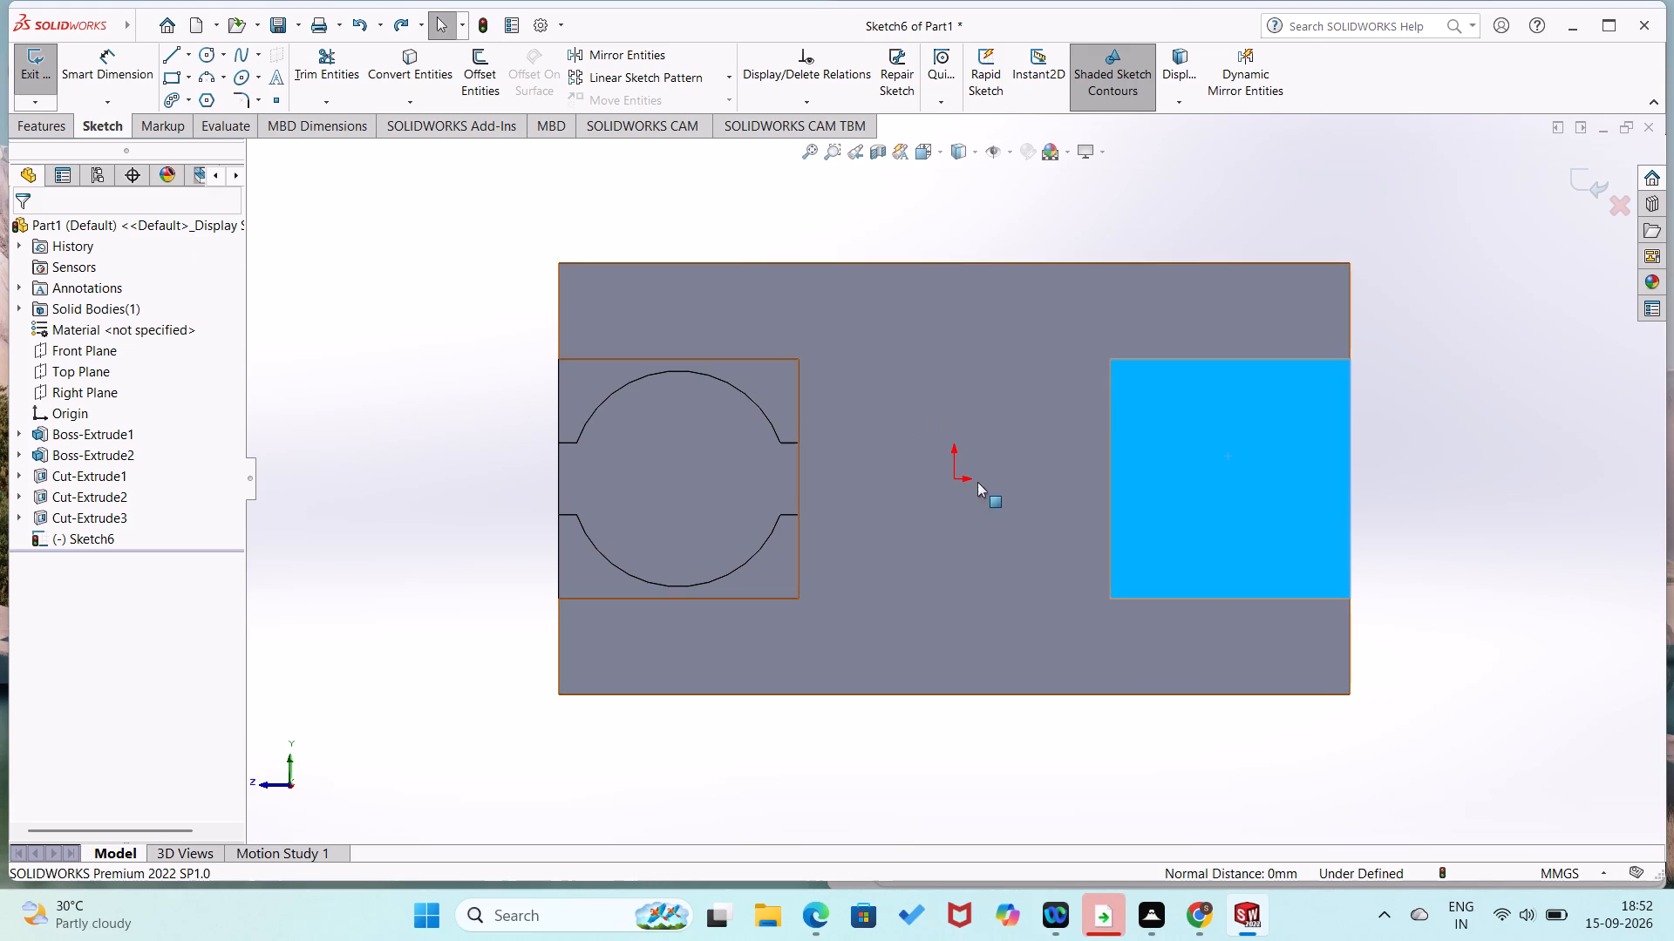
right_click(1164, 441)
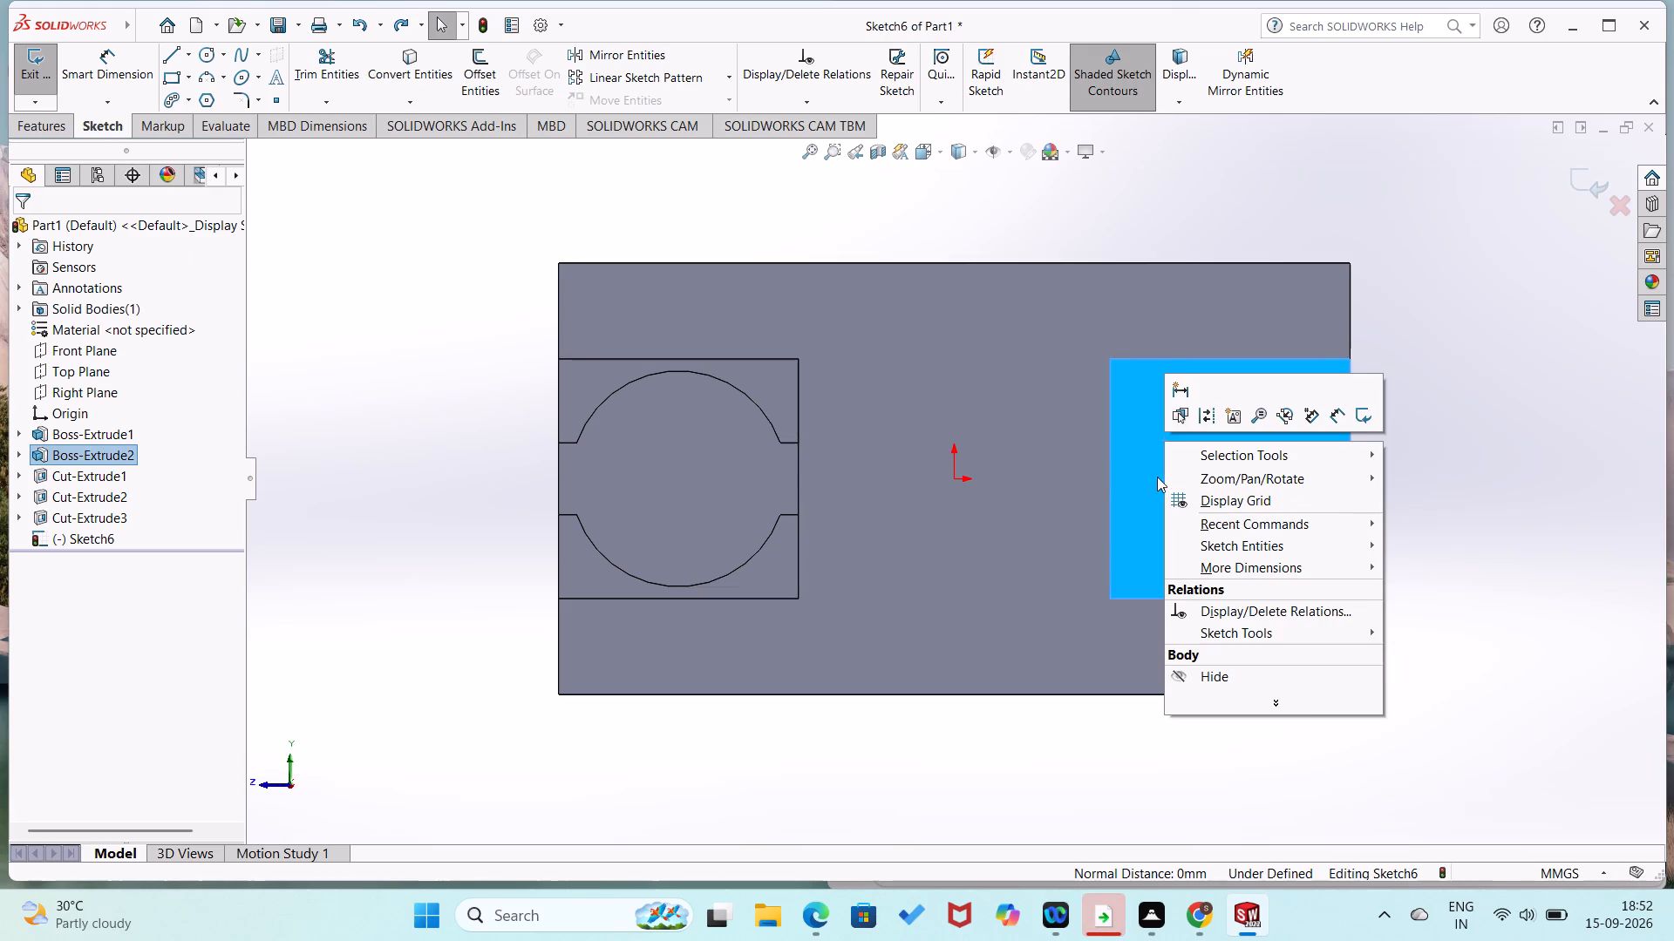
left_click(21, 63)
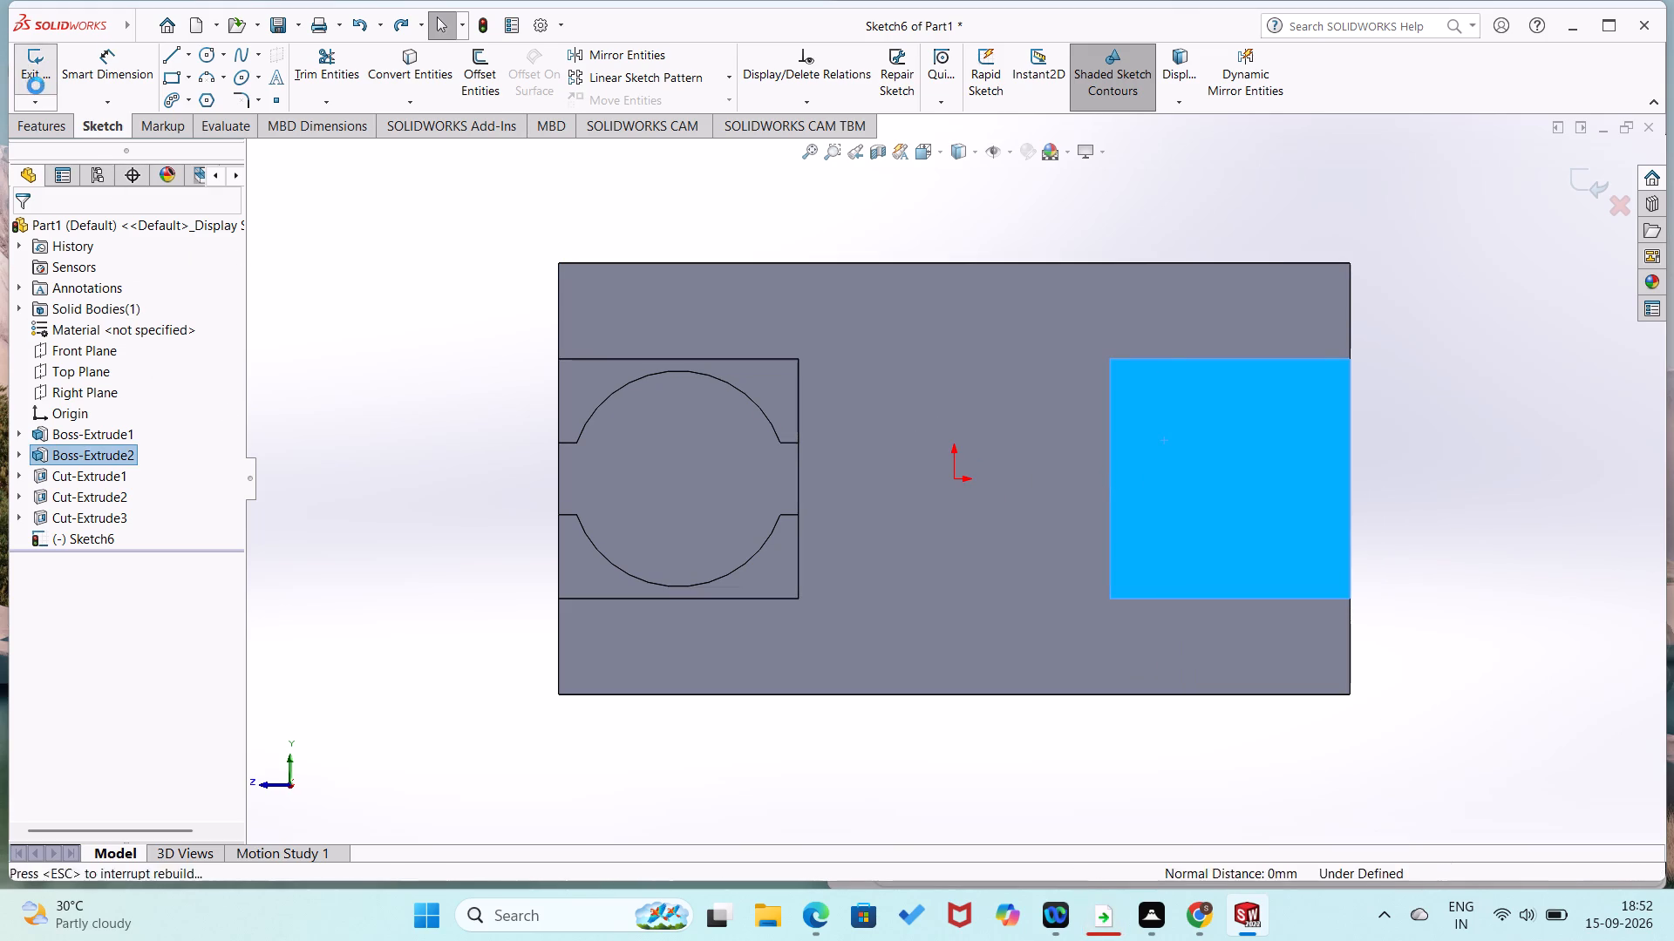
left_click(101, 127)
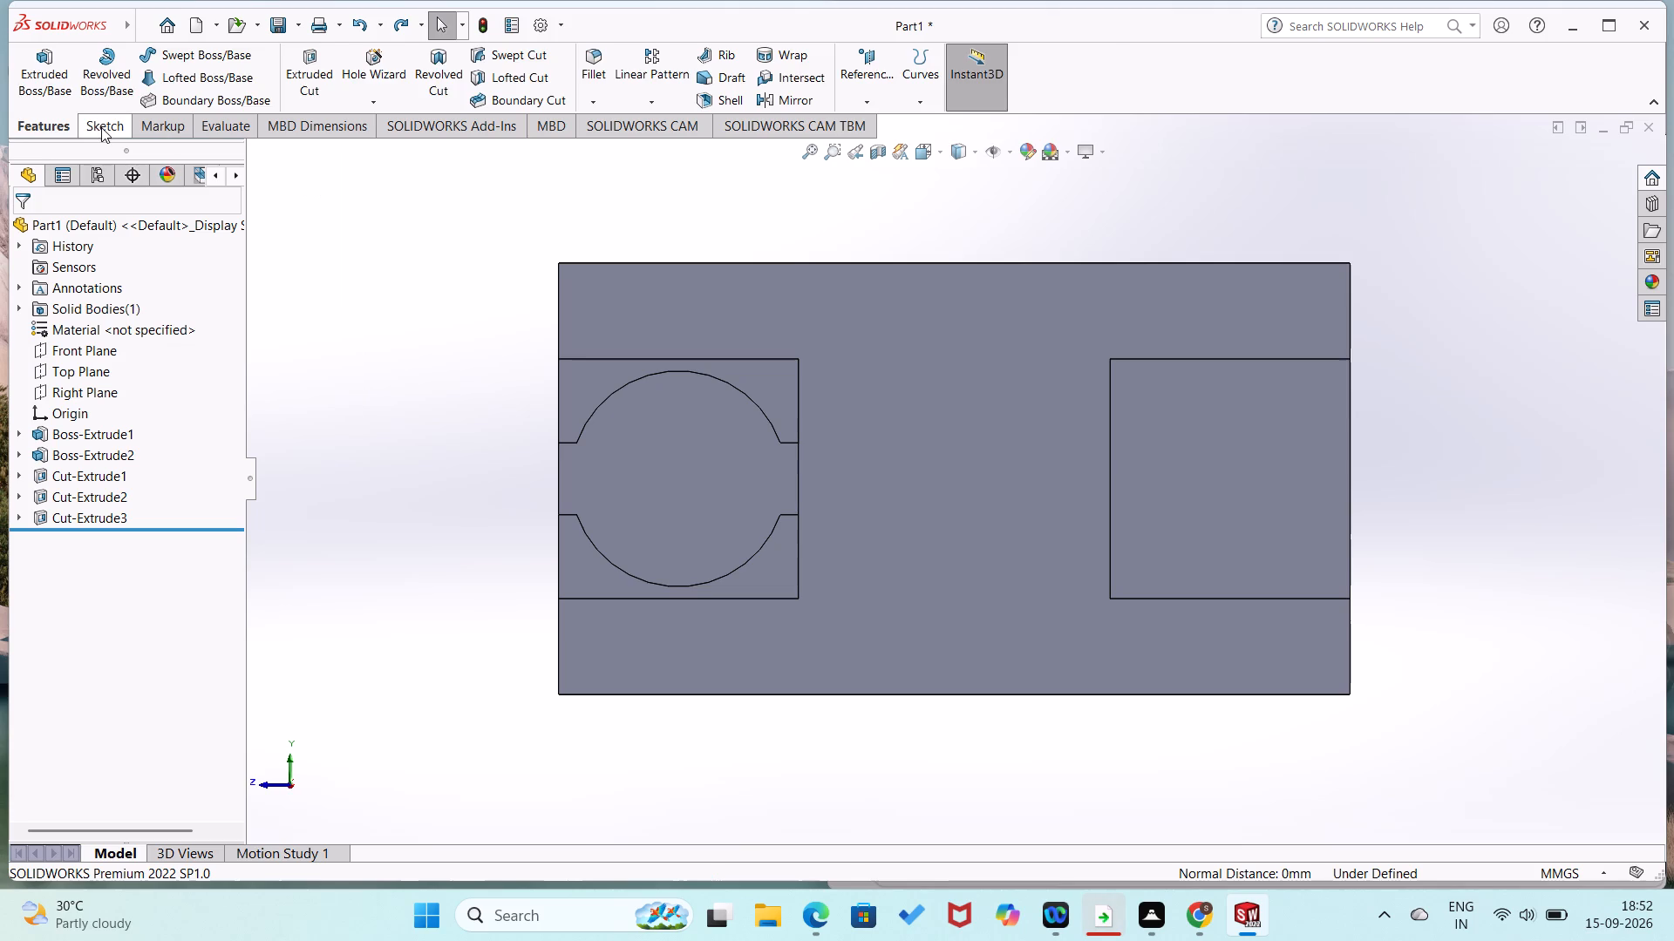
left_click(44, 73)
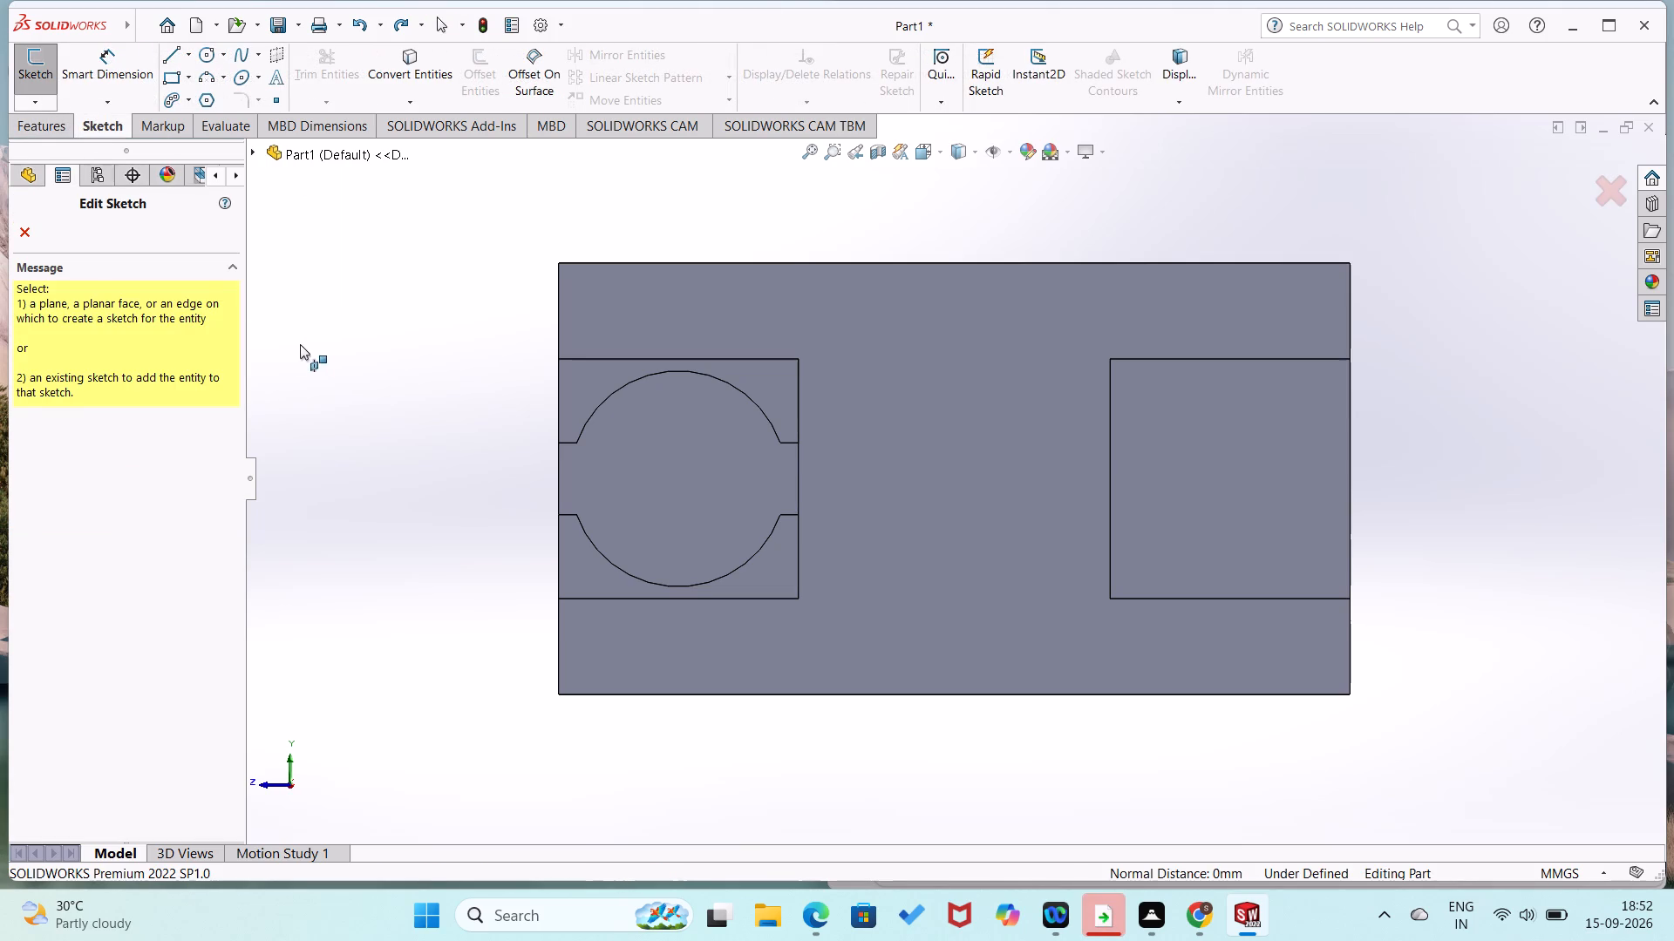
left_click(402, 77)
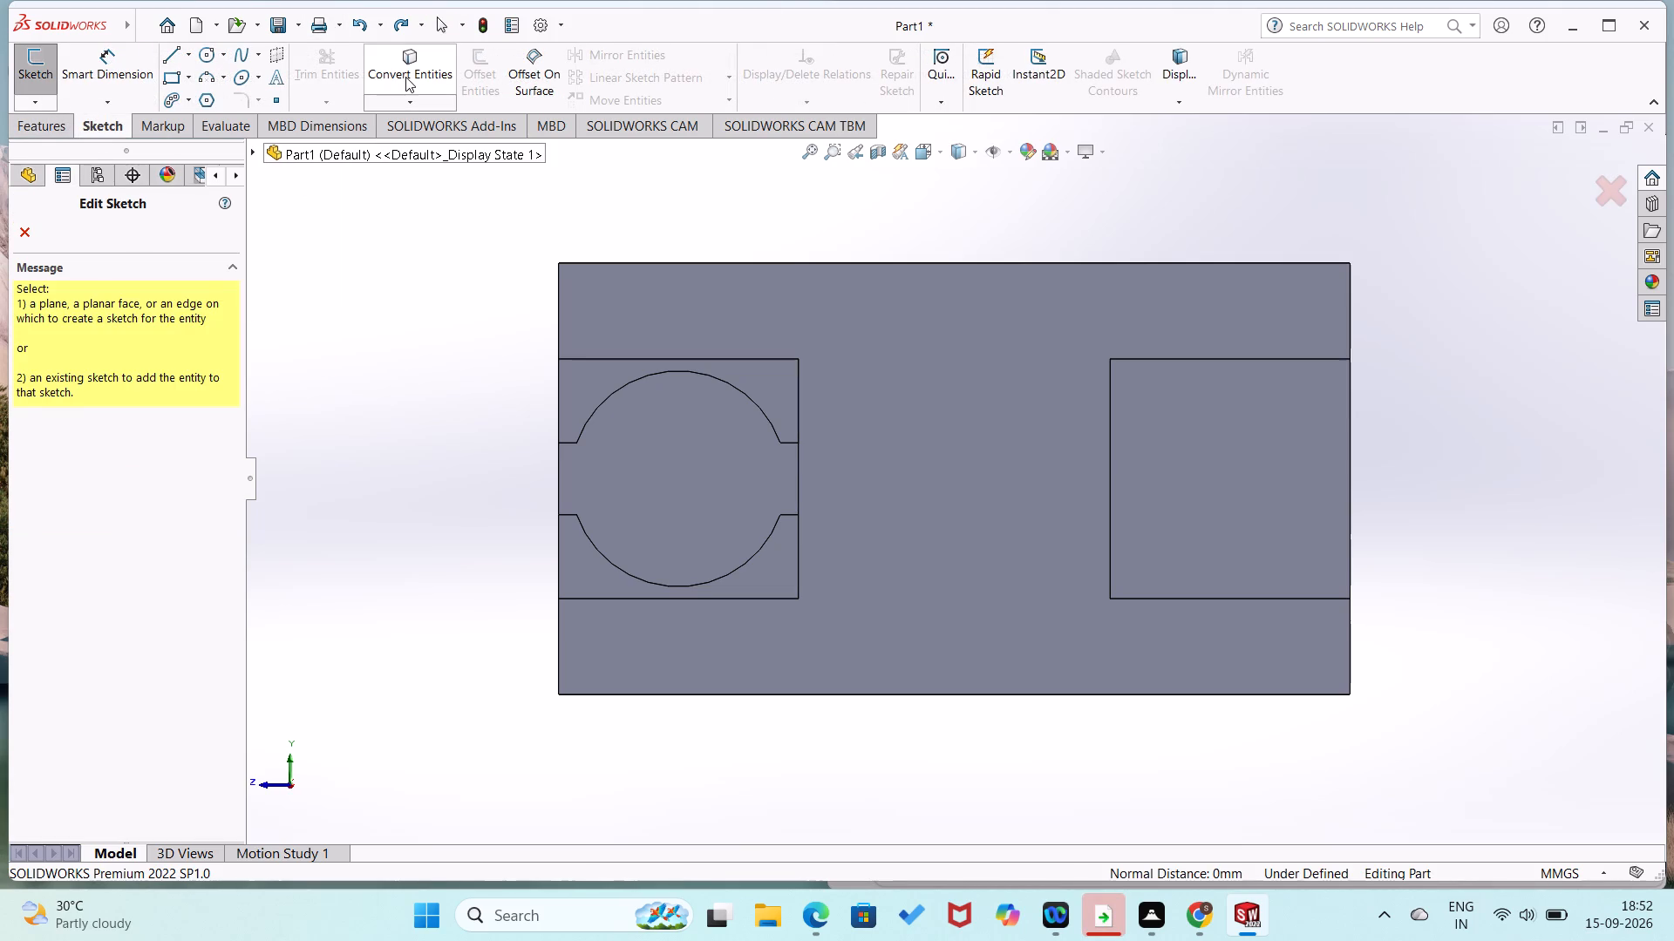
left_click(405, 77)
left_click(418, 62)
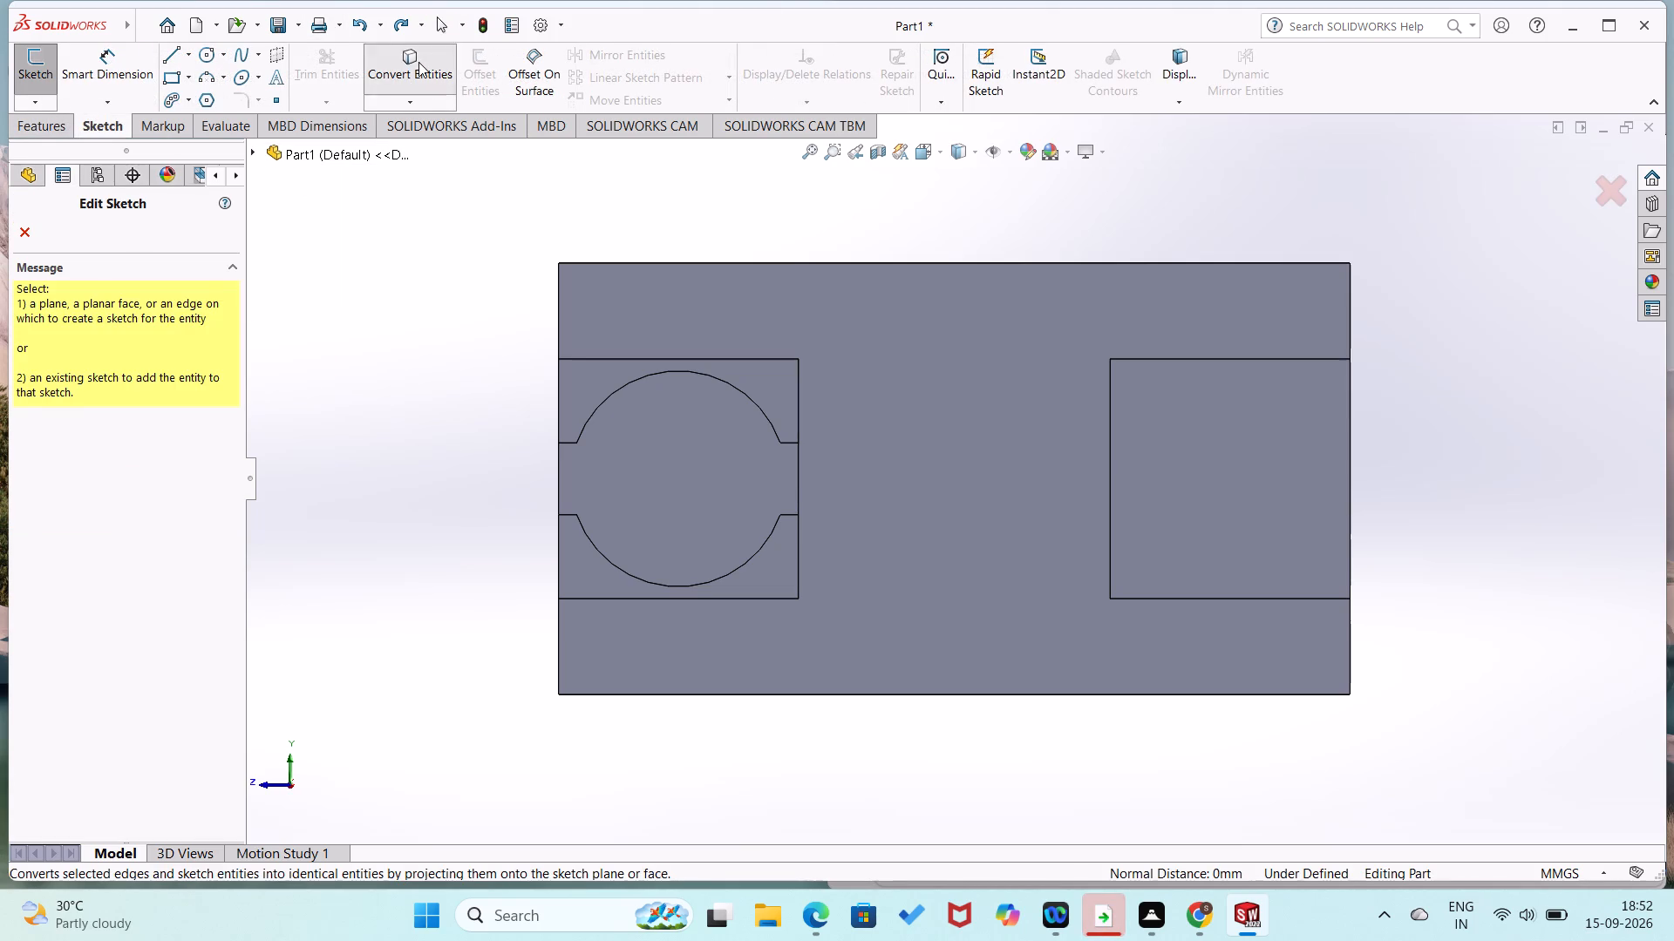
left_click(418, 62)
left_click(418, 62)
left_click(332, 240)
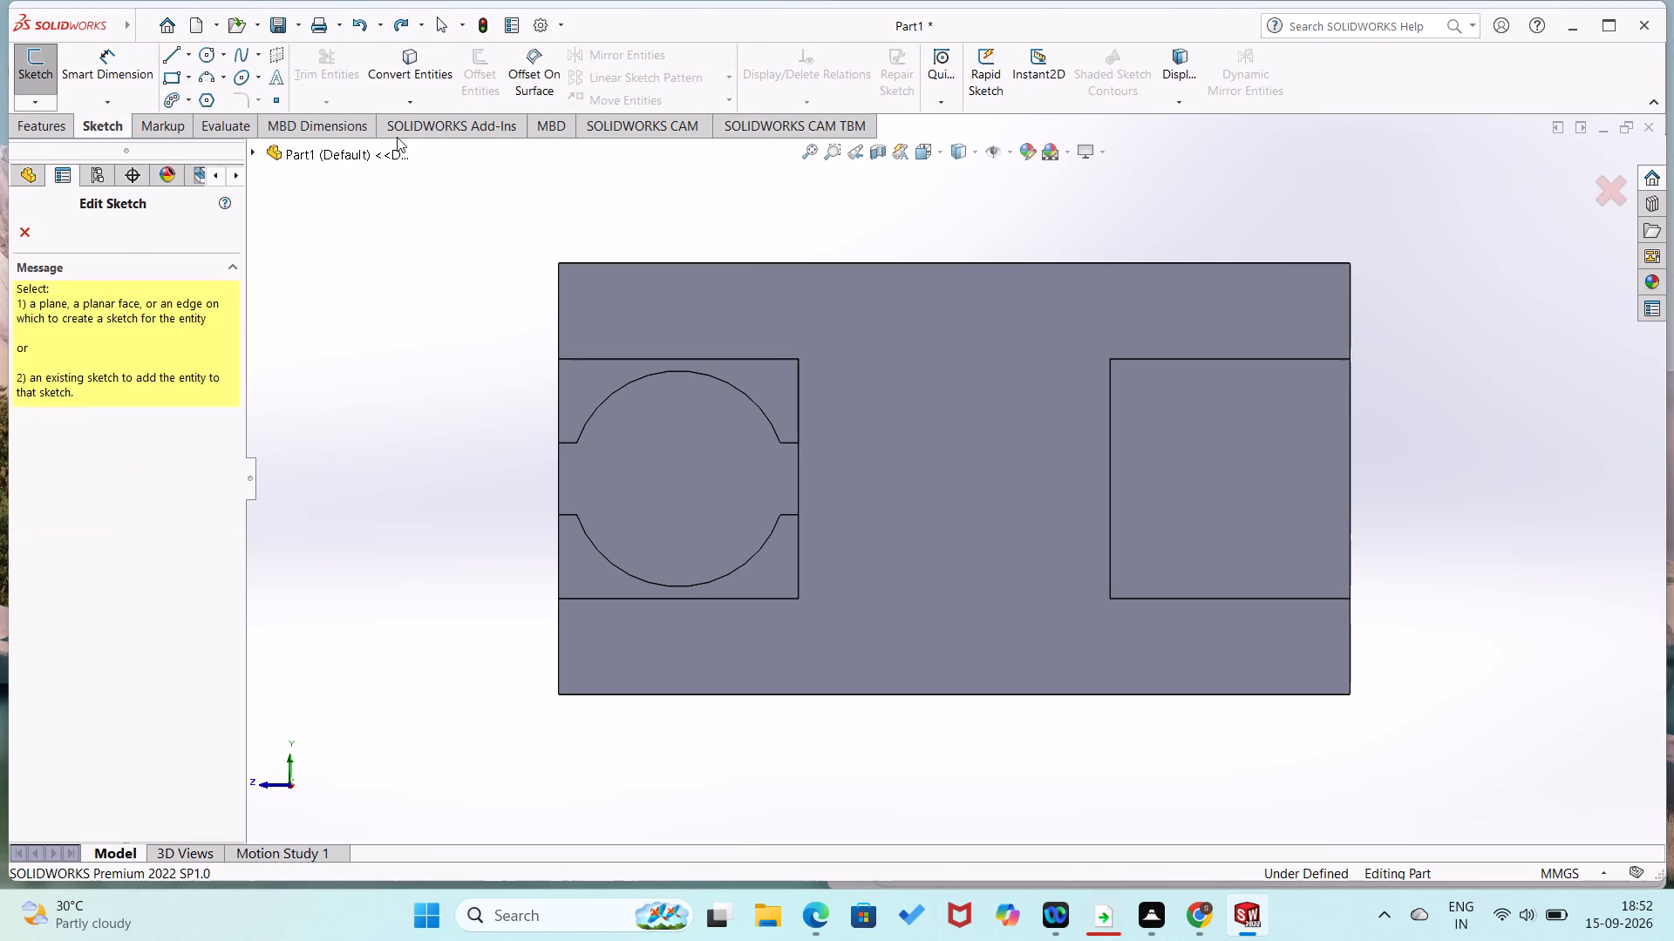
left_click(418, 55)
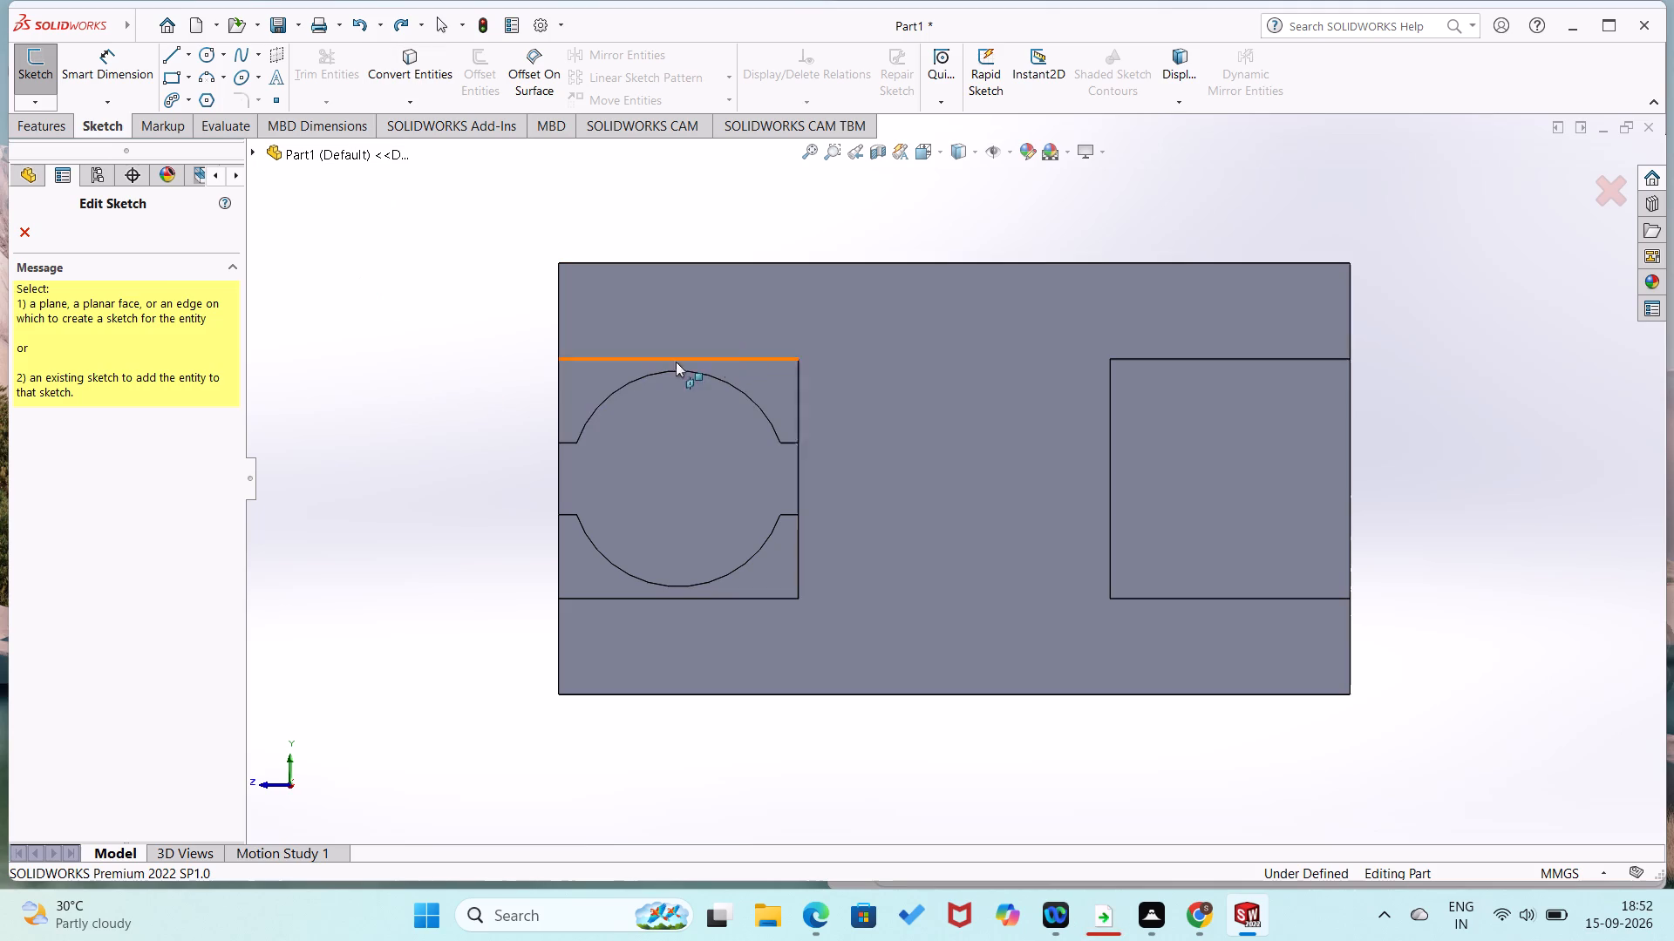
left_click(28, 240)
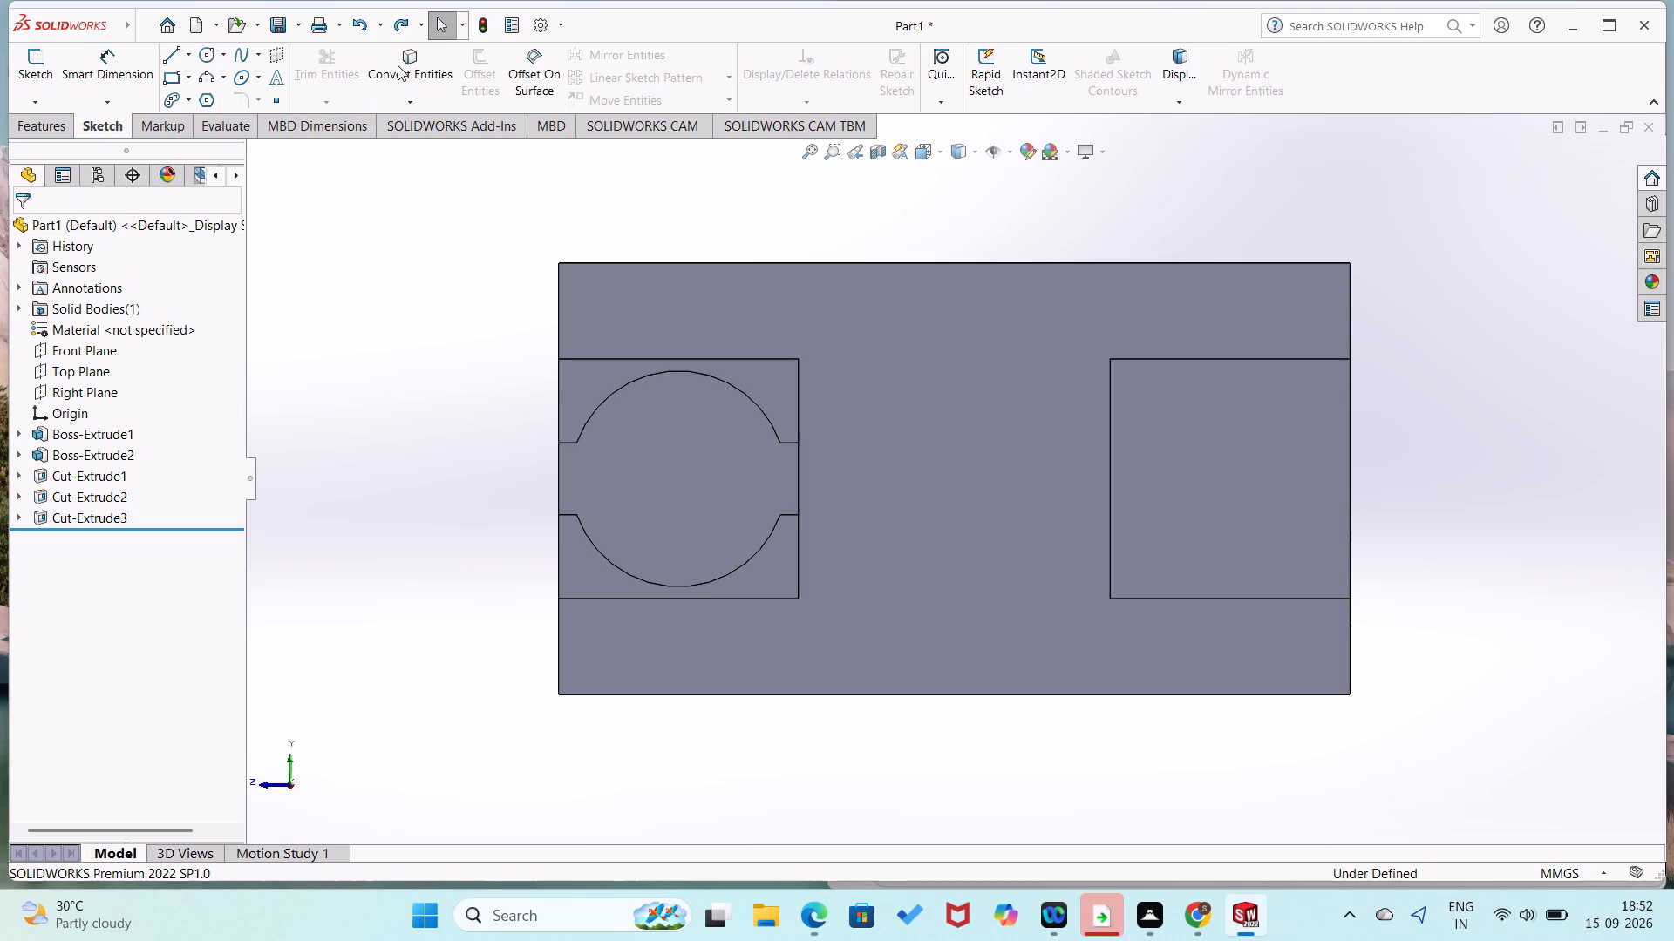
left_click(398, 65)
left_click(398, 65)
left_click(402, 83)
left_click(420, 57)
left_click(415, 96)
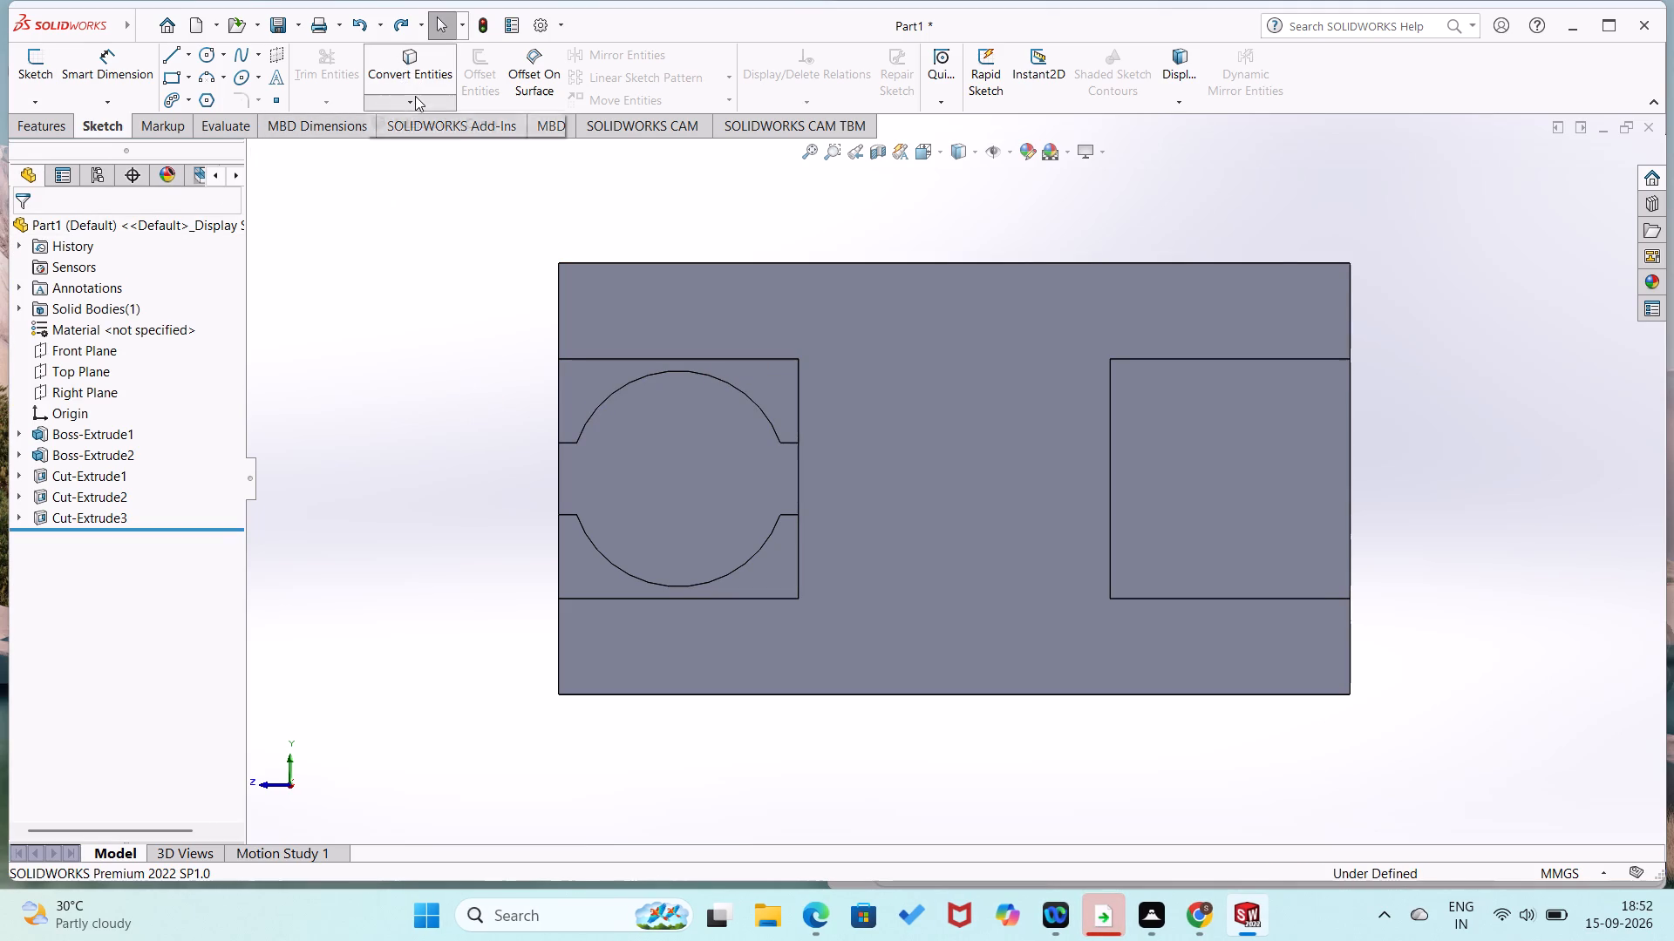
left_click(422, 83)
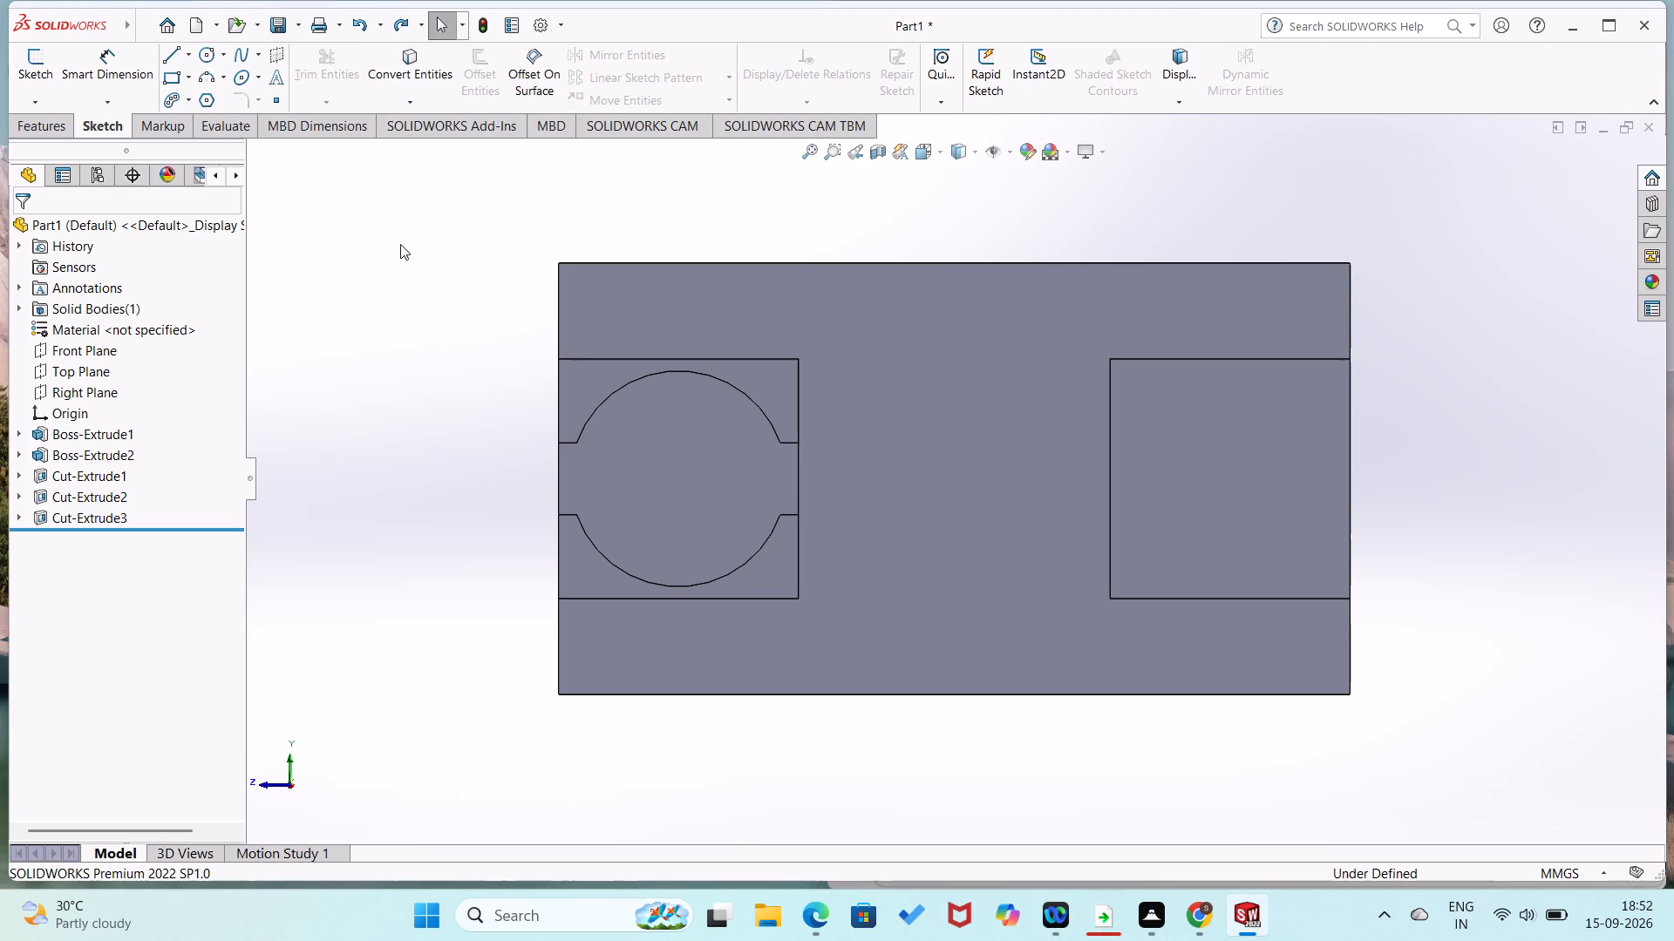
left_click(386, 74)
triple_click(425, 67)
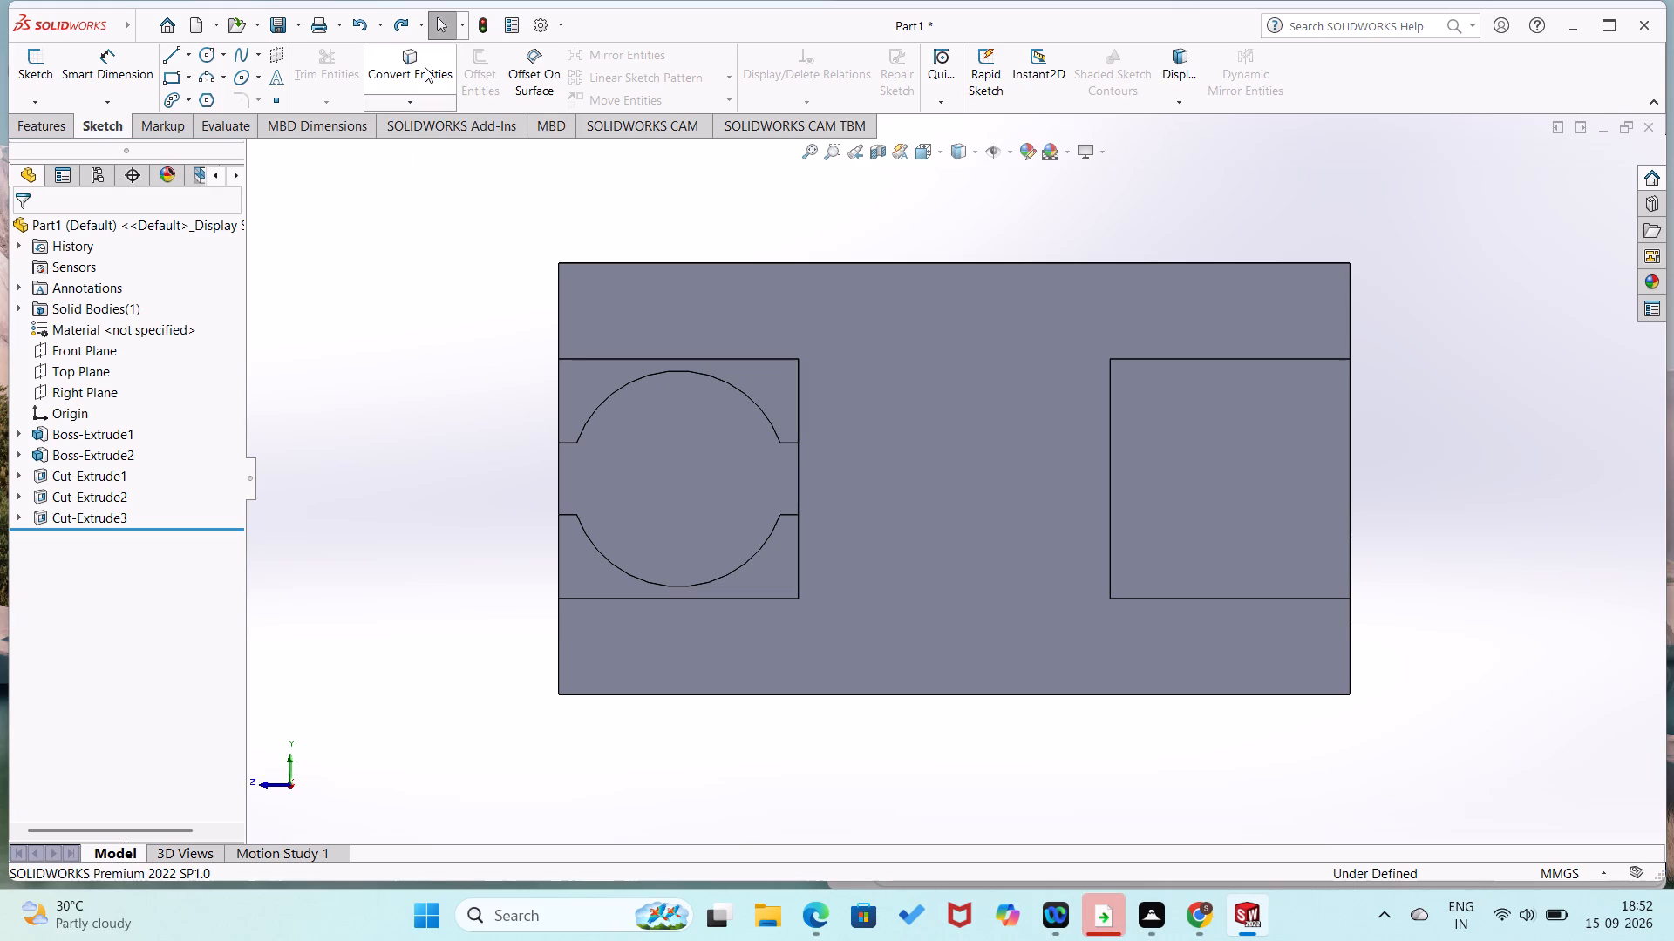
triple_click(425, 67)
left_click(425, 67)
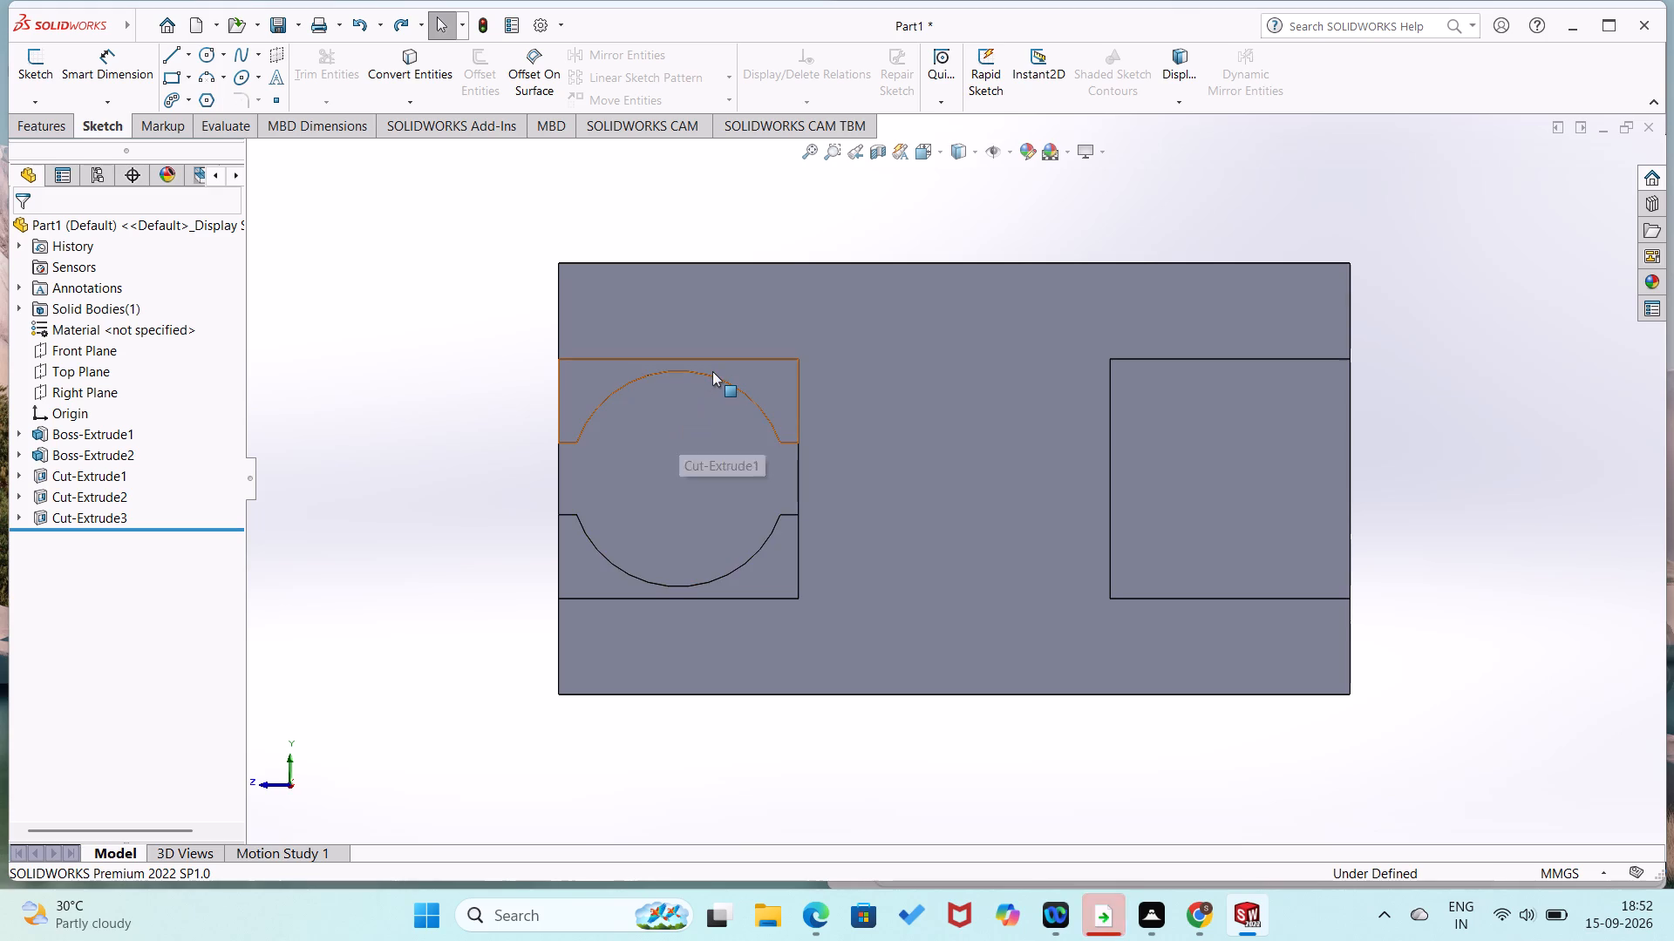
Start a new sketch on the uncut boss's front face and convert its square outline into sketch entities.
right_click(1198, 428)
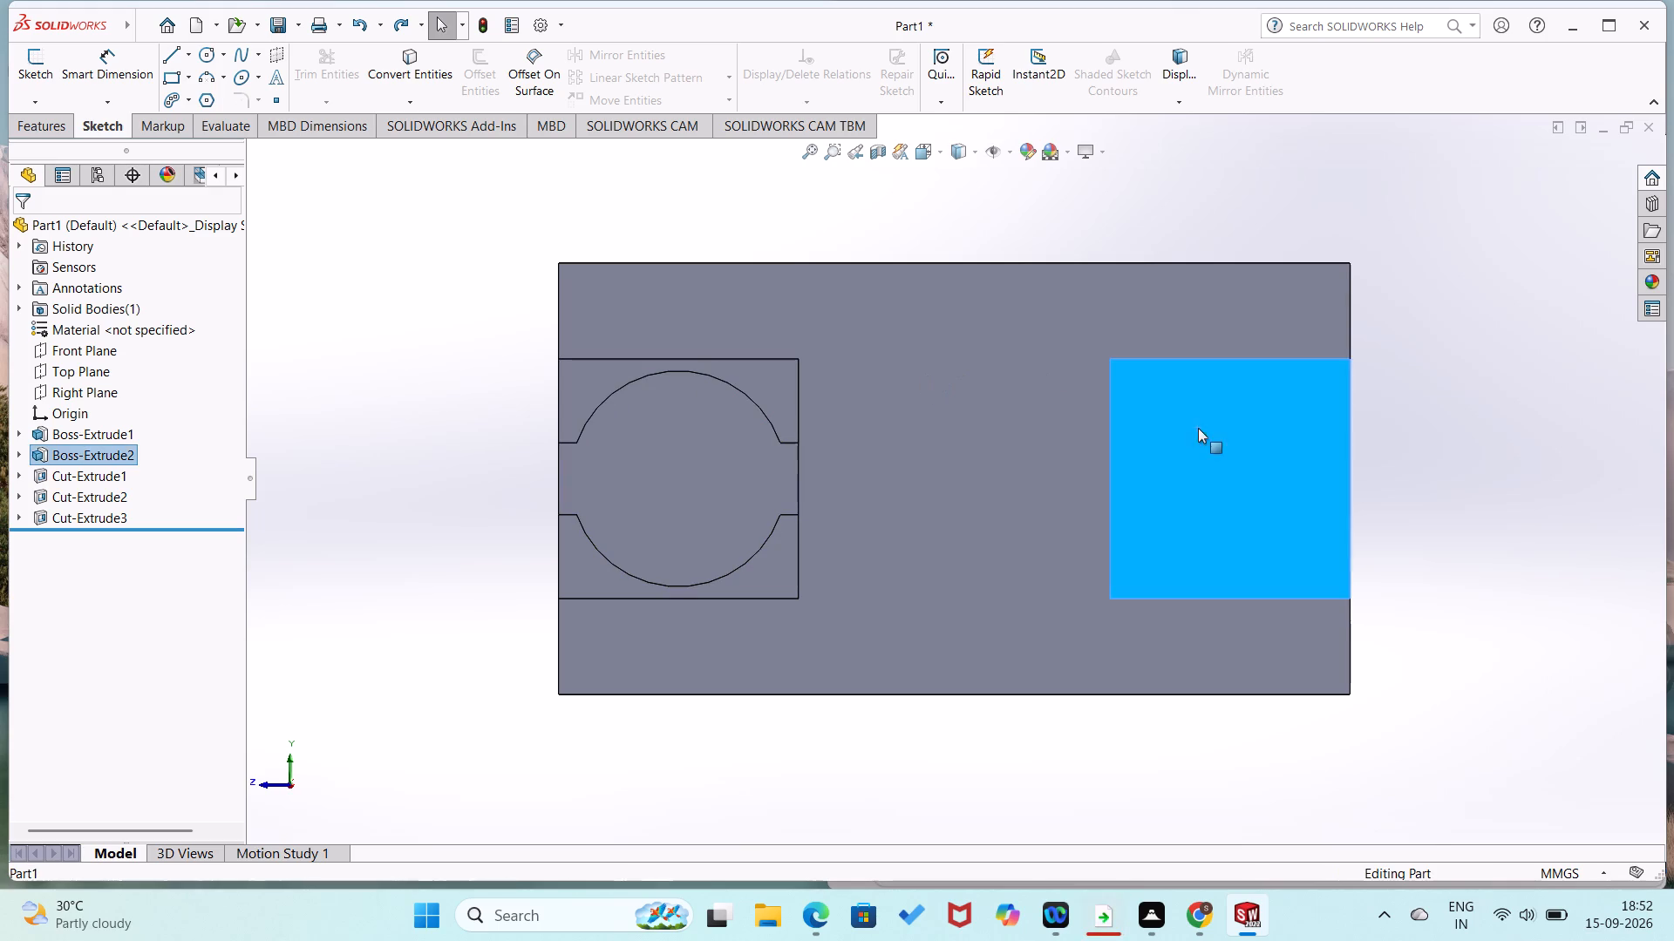
left_click(1232, 403)
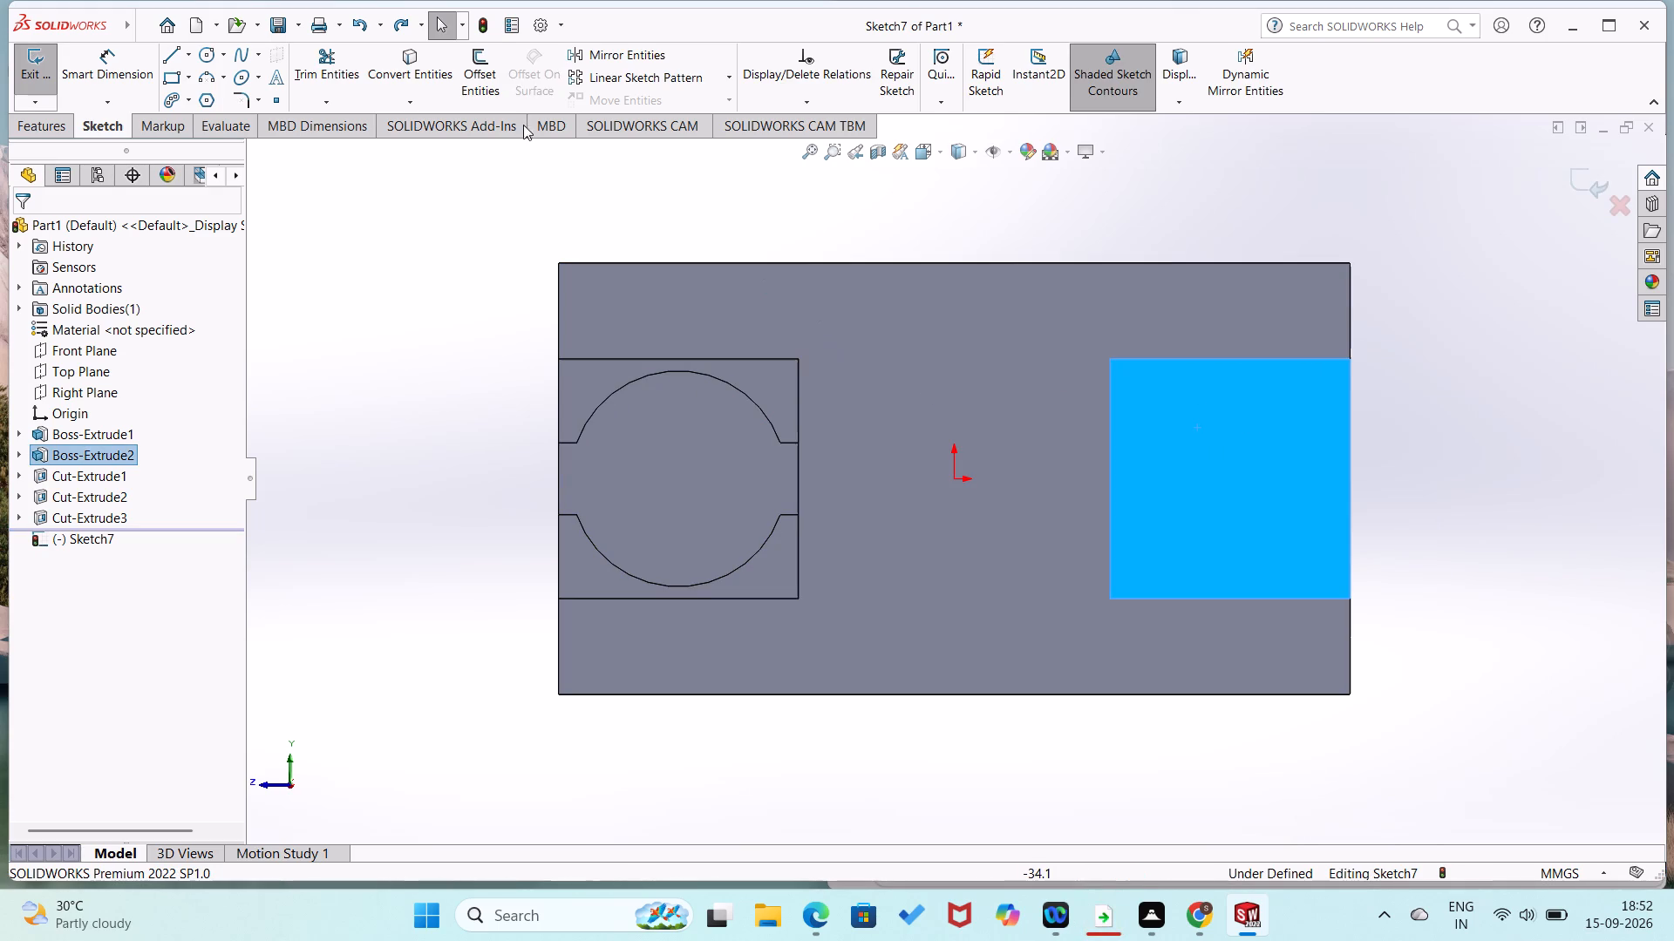
left_click(398, 80)
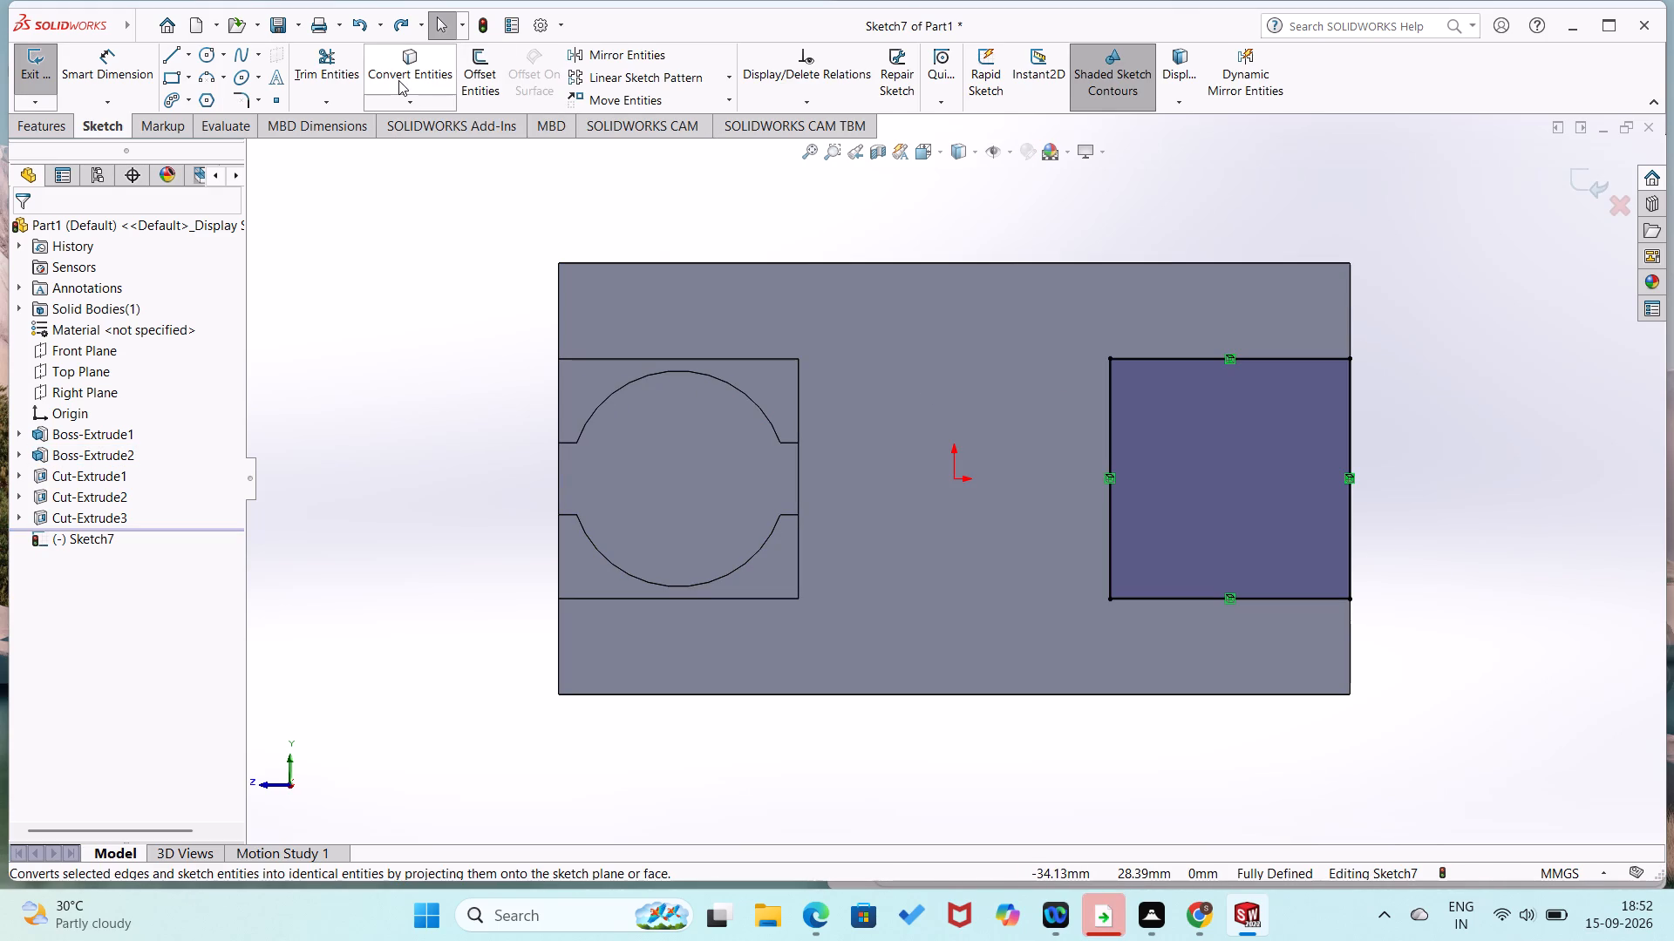
Convert the upper and lower front faces of the recessed boss into the same sketch.
left_click(398, 80)
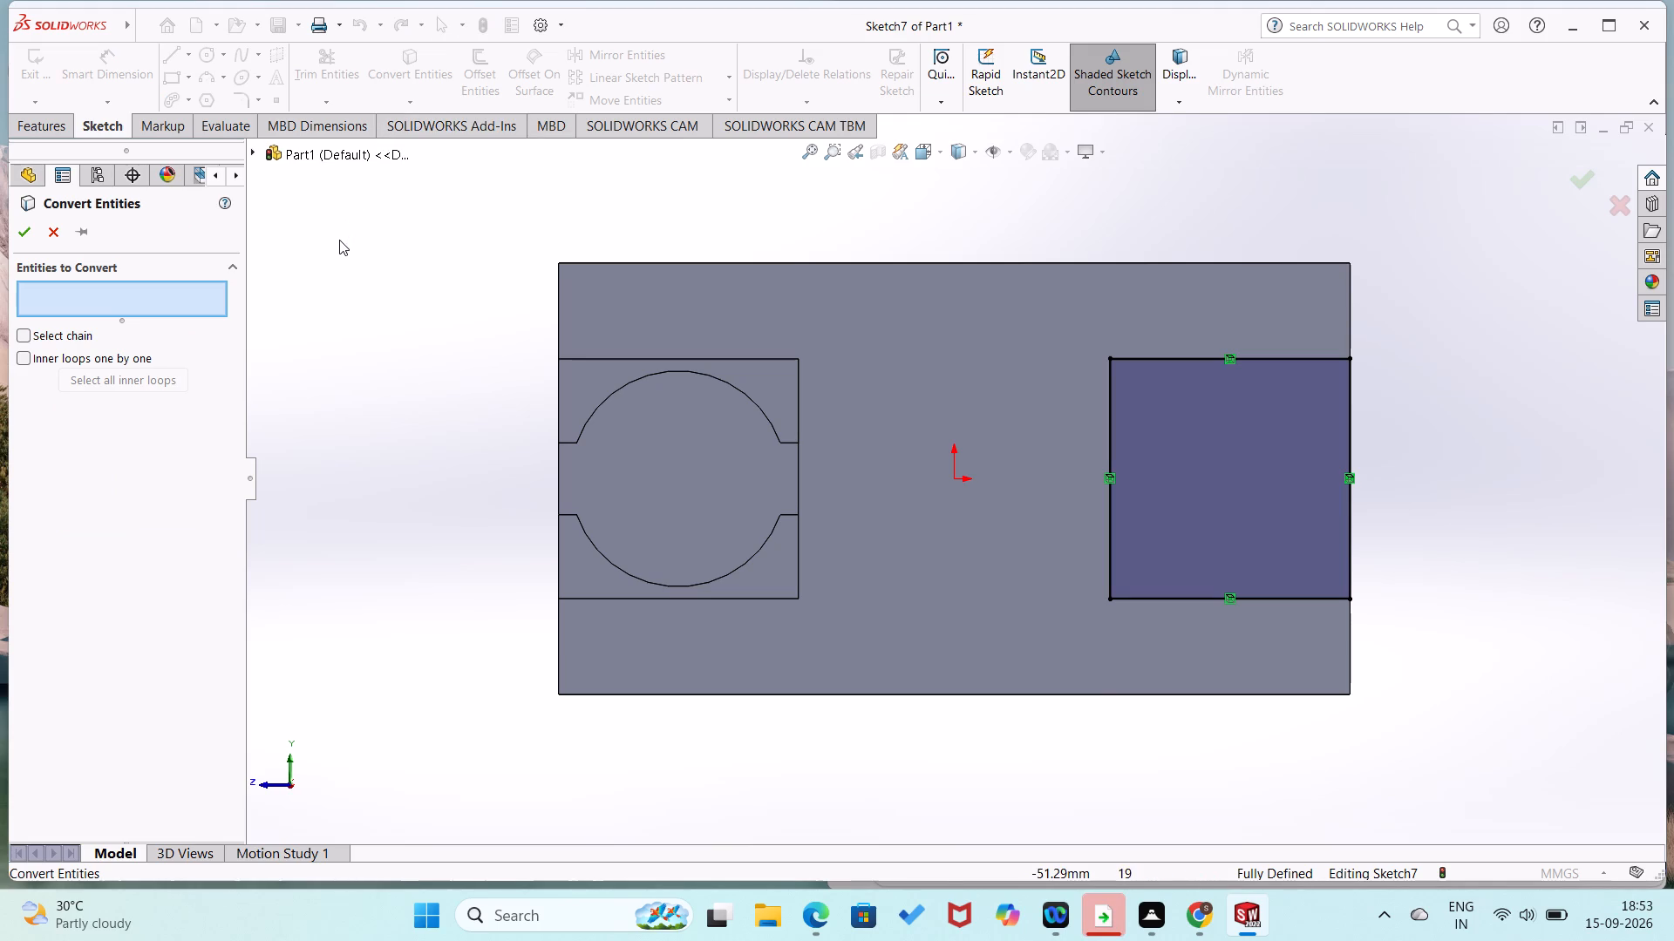
left_click(578, 406)
left_click(576, 554)
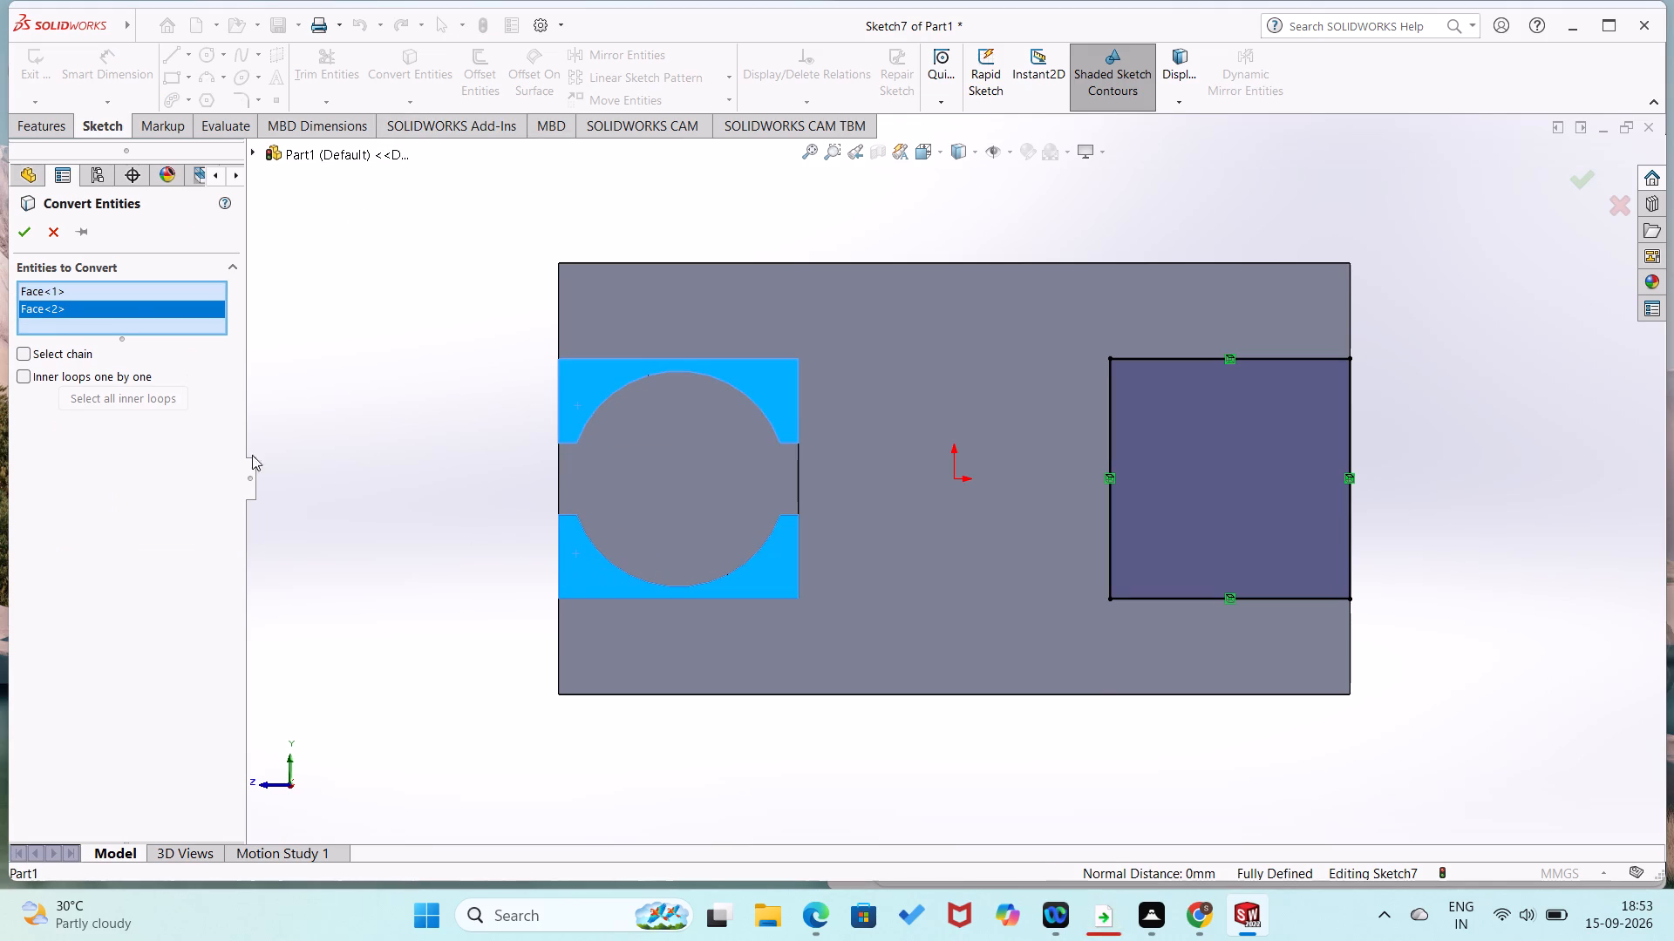
left_click(29, 235)
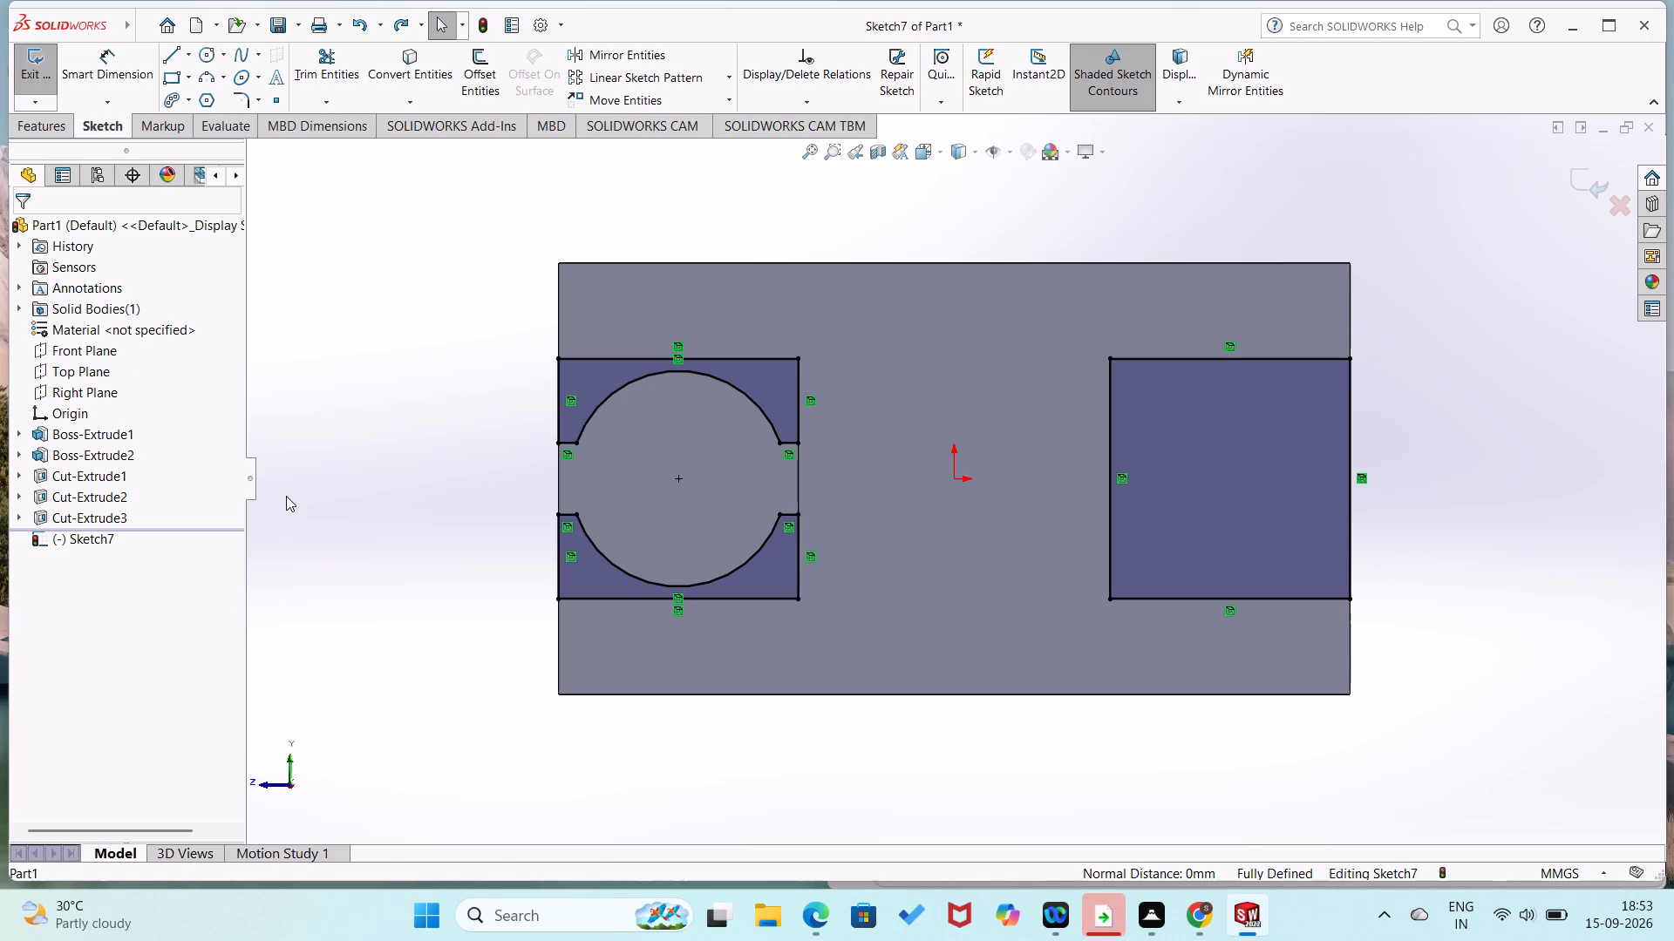
key("Escape")
key("Escape")
key("Escape")
key("Escape")
Undo the square outline and recessed-boss face conversions, keeping the sketch on the uncut boss's front face open.
key("ctrl+z")
key("ctrl+z")
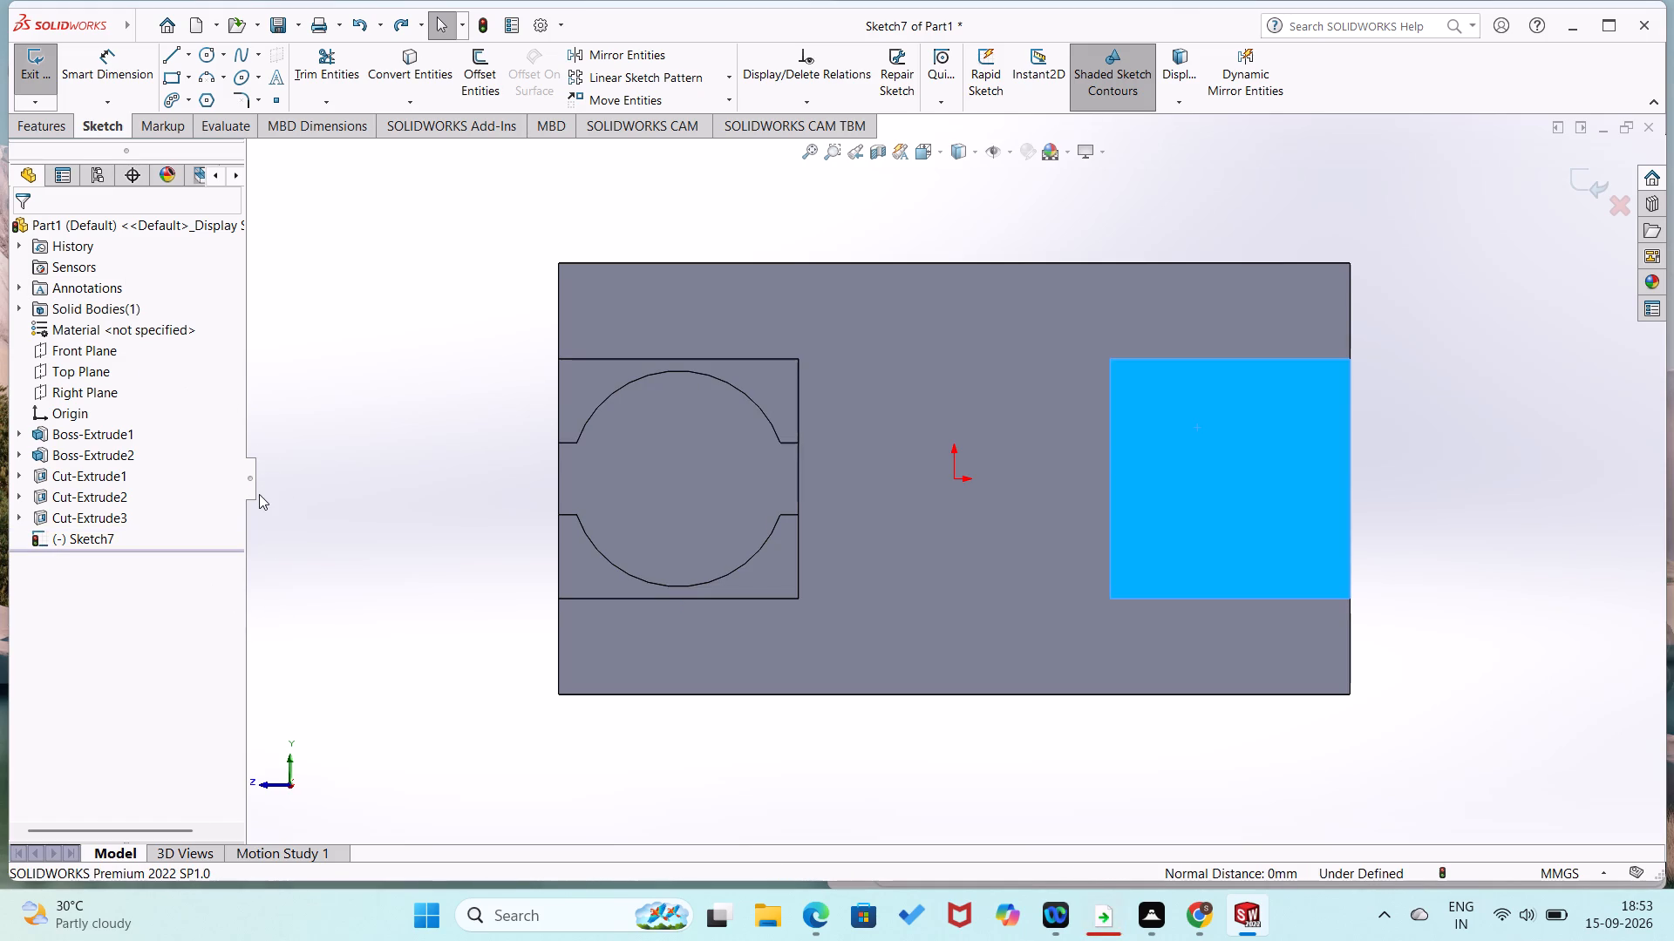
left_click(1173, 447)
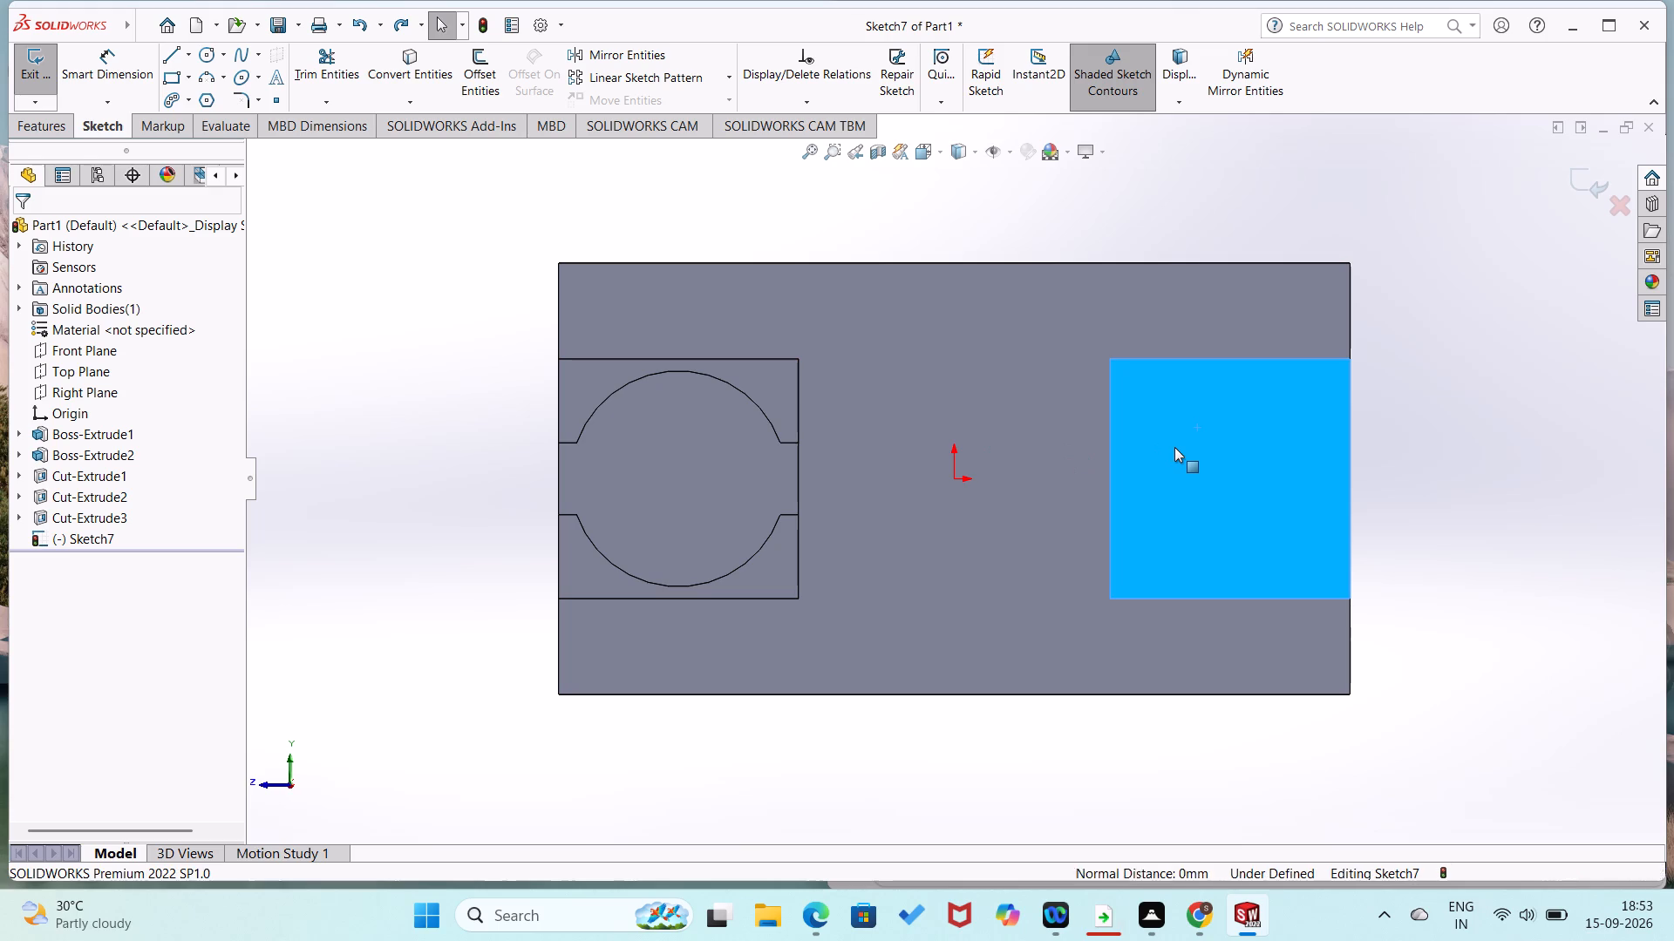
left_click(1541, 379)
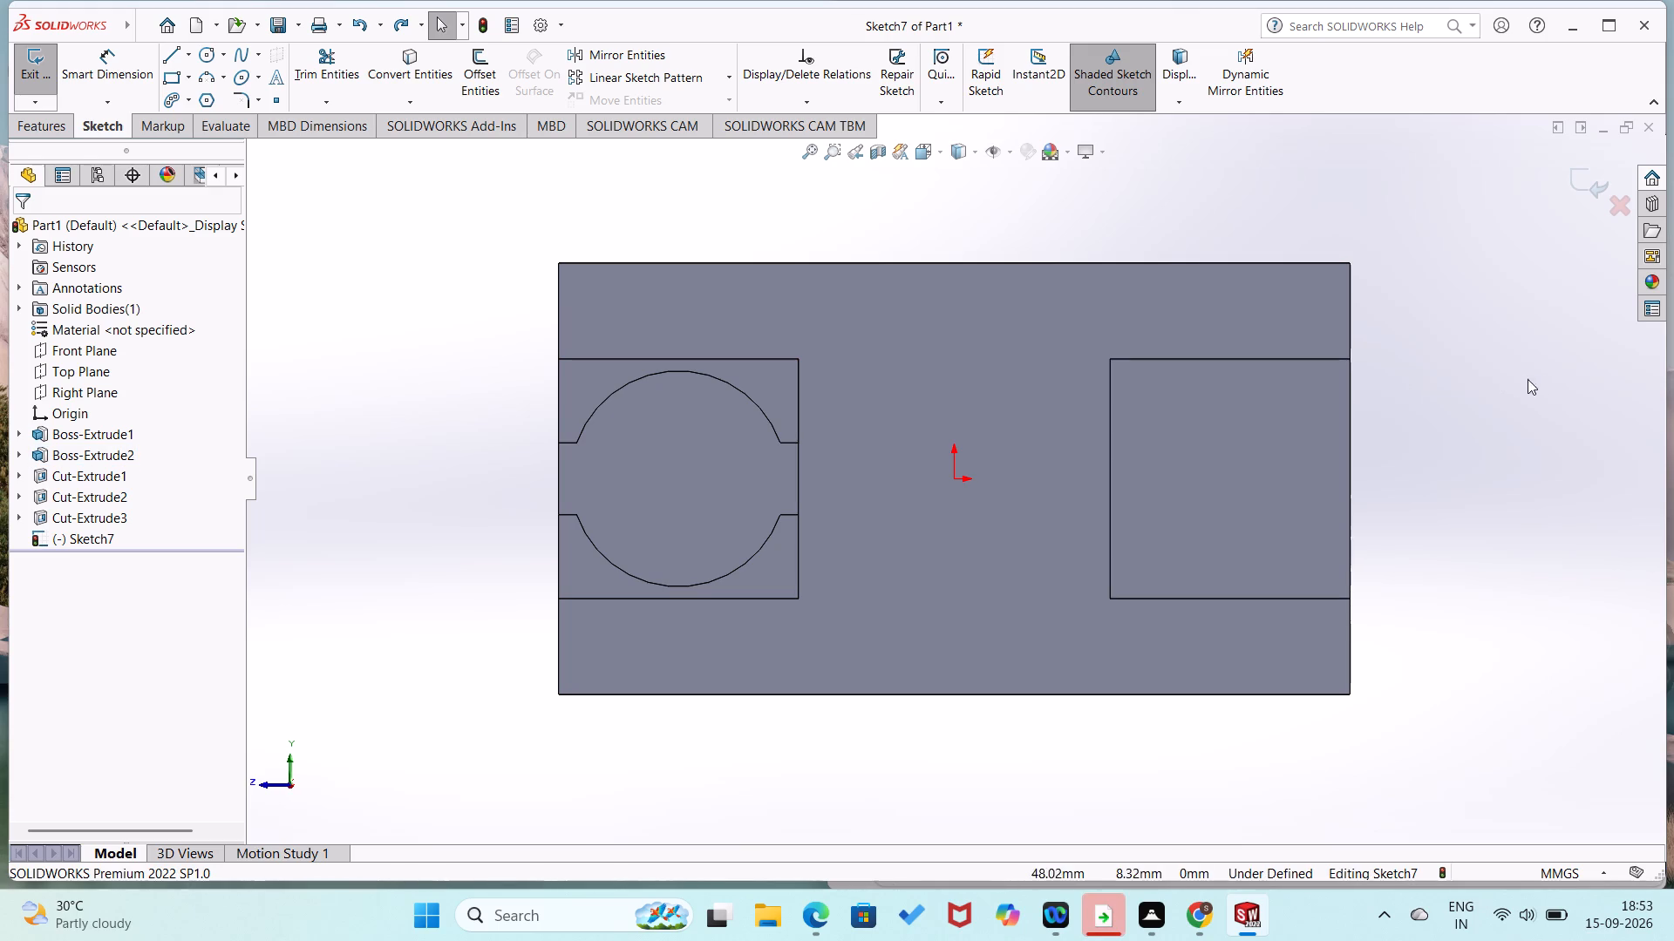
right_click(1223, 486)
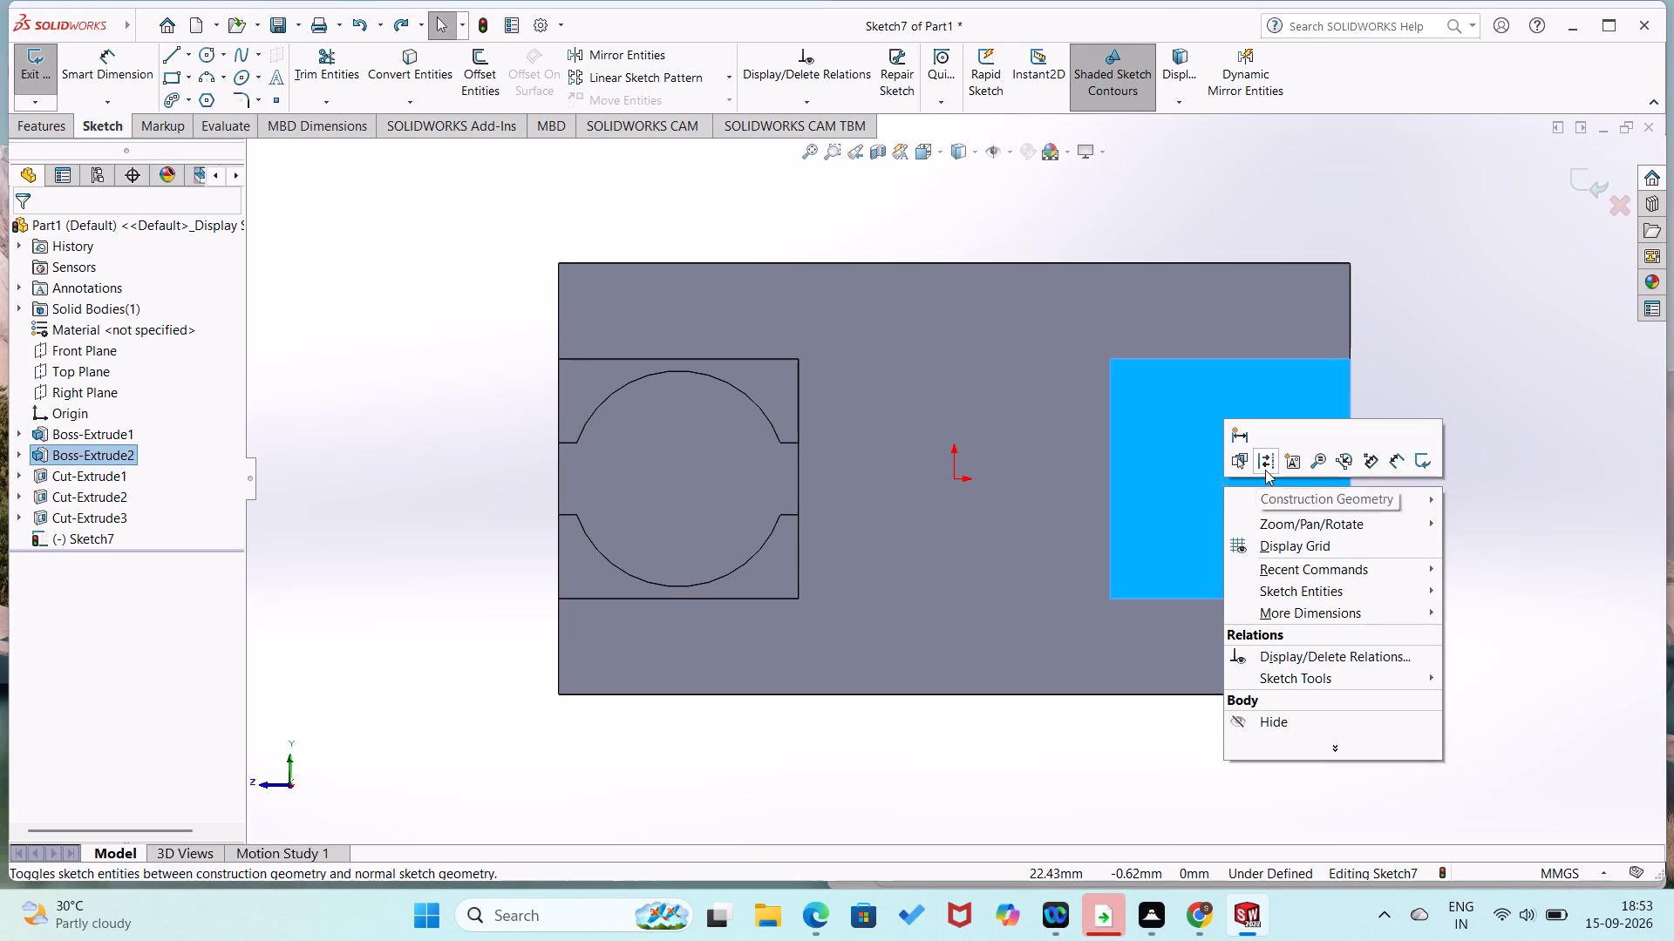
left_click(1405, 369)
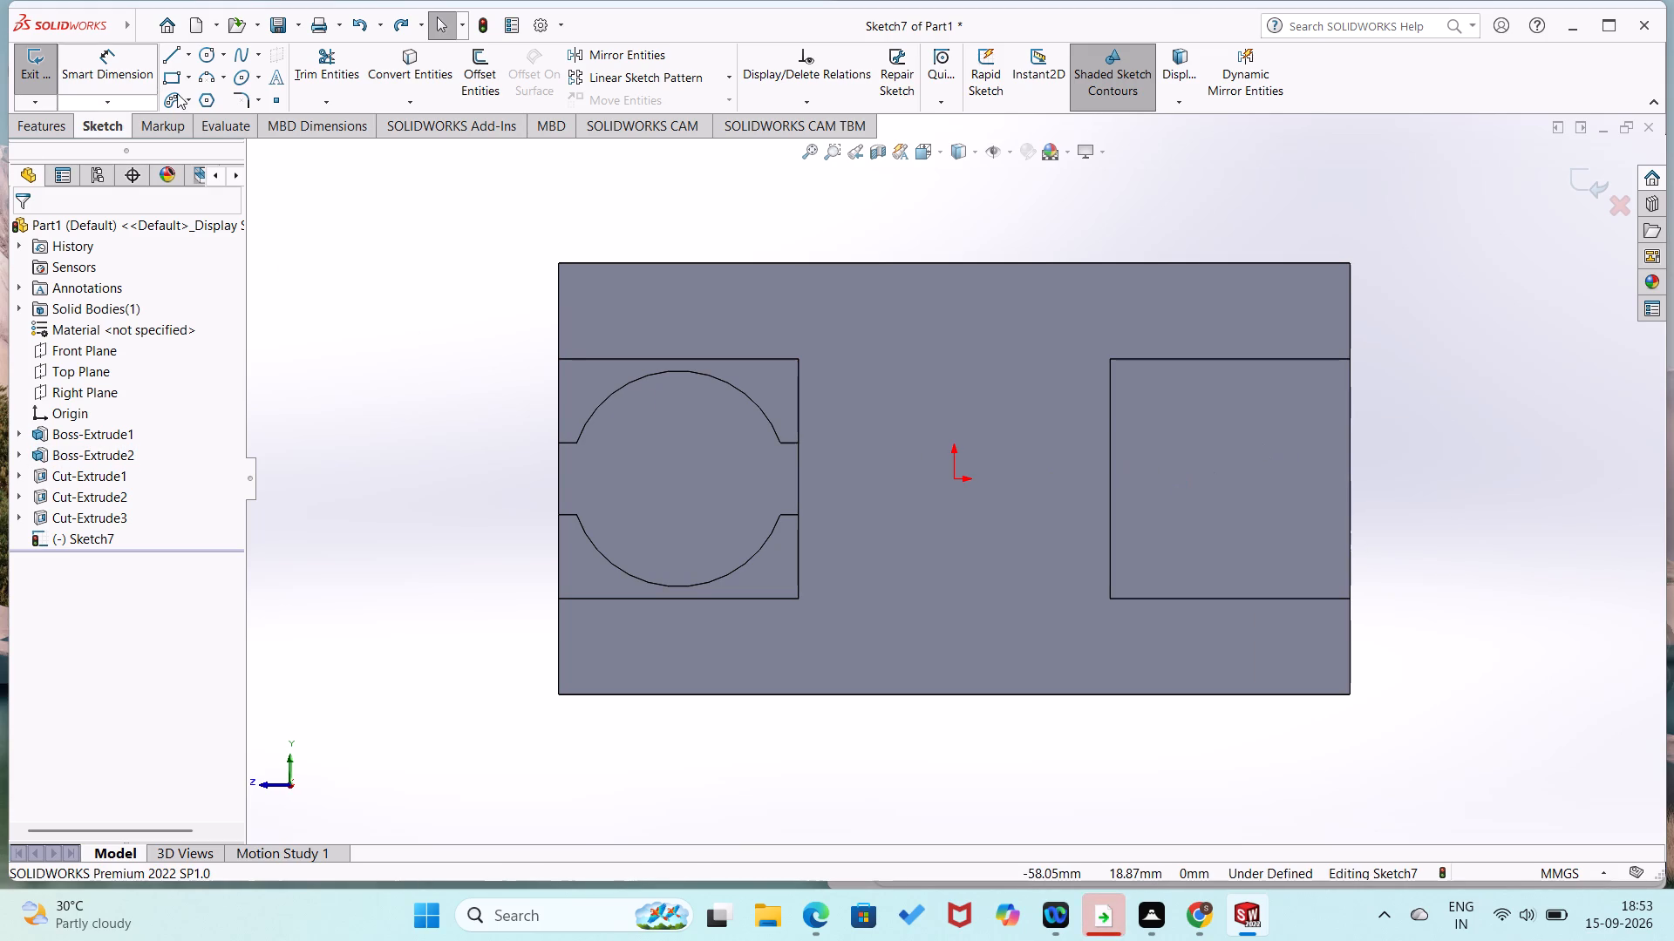
Sketch a circle on the uncut boss's front face, level with the origin, and set its diameter to 18 mm.
left_click(209, 58)
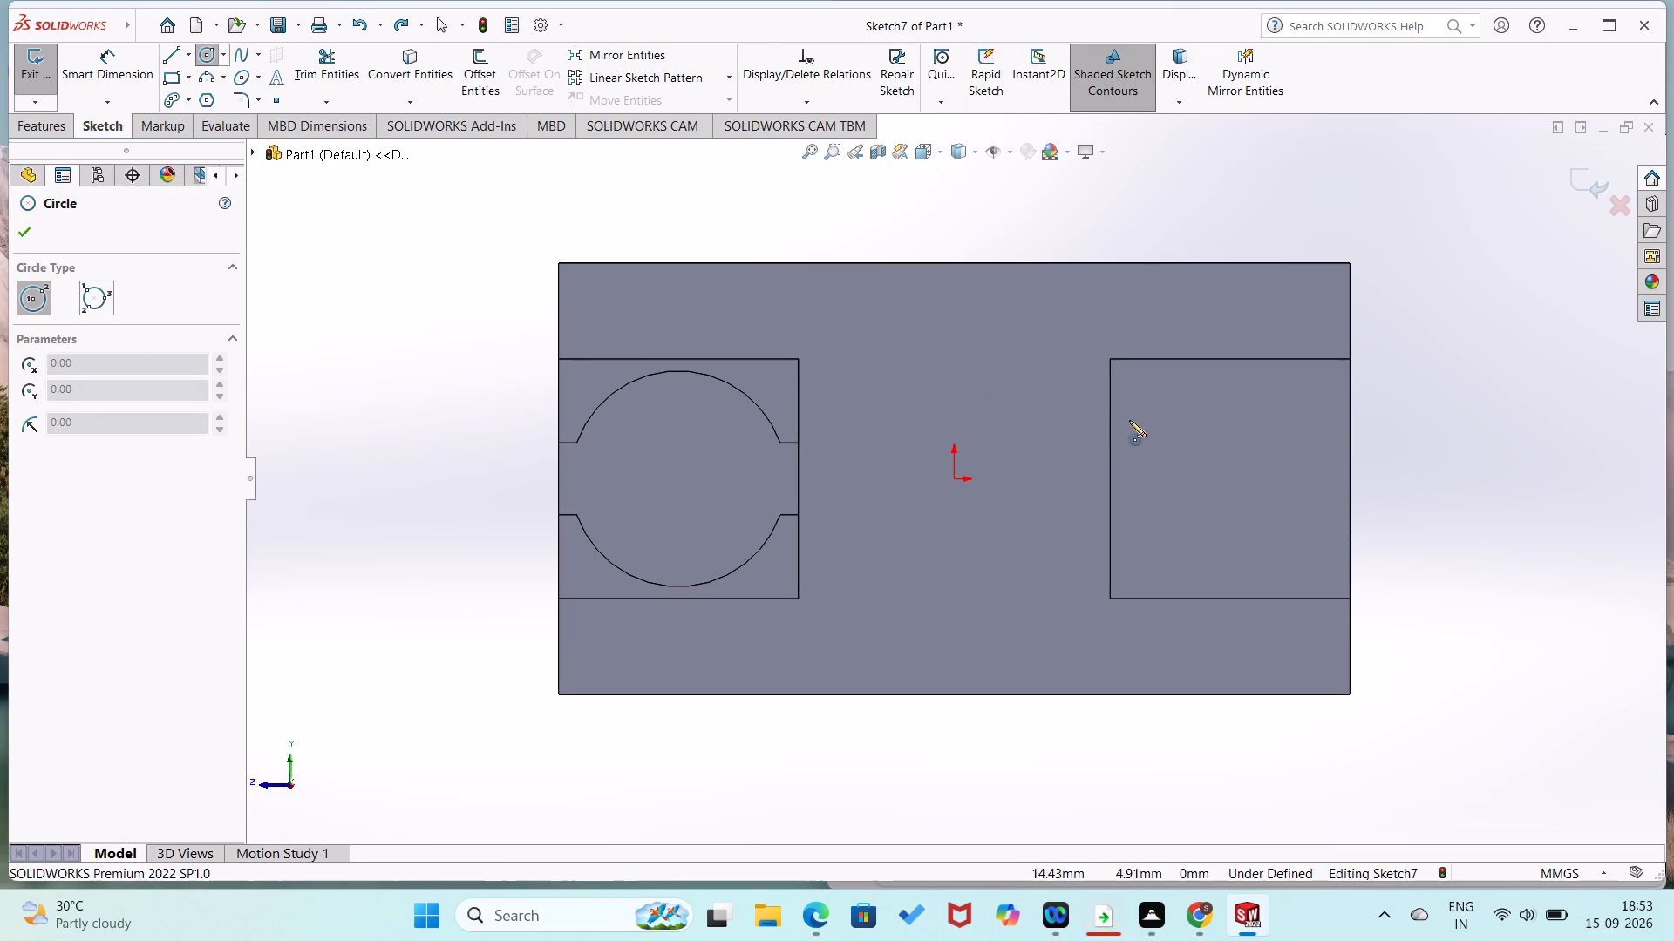
left_click(1236, 476)
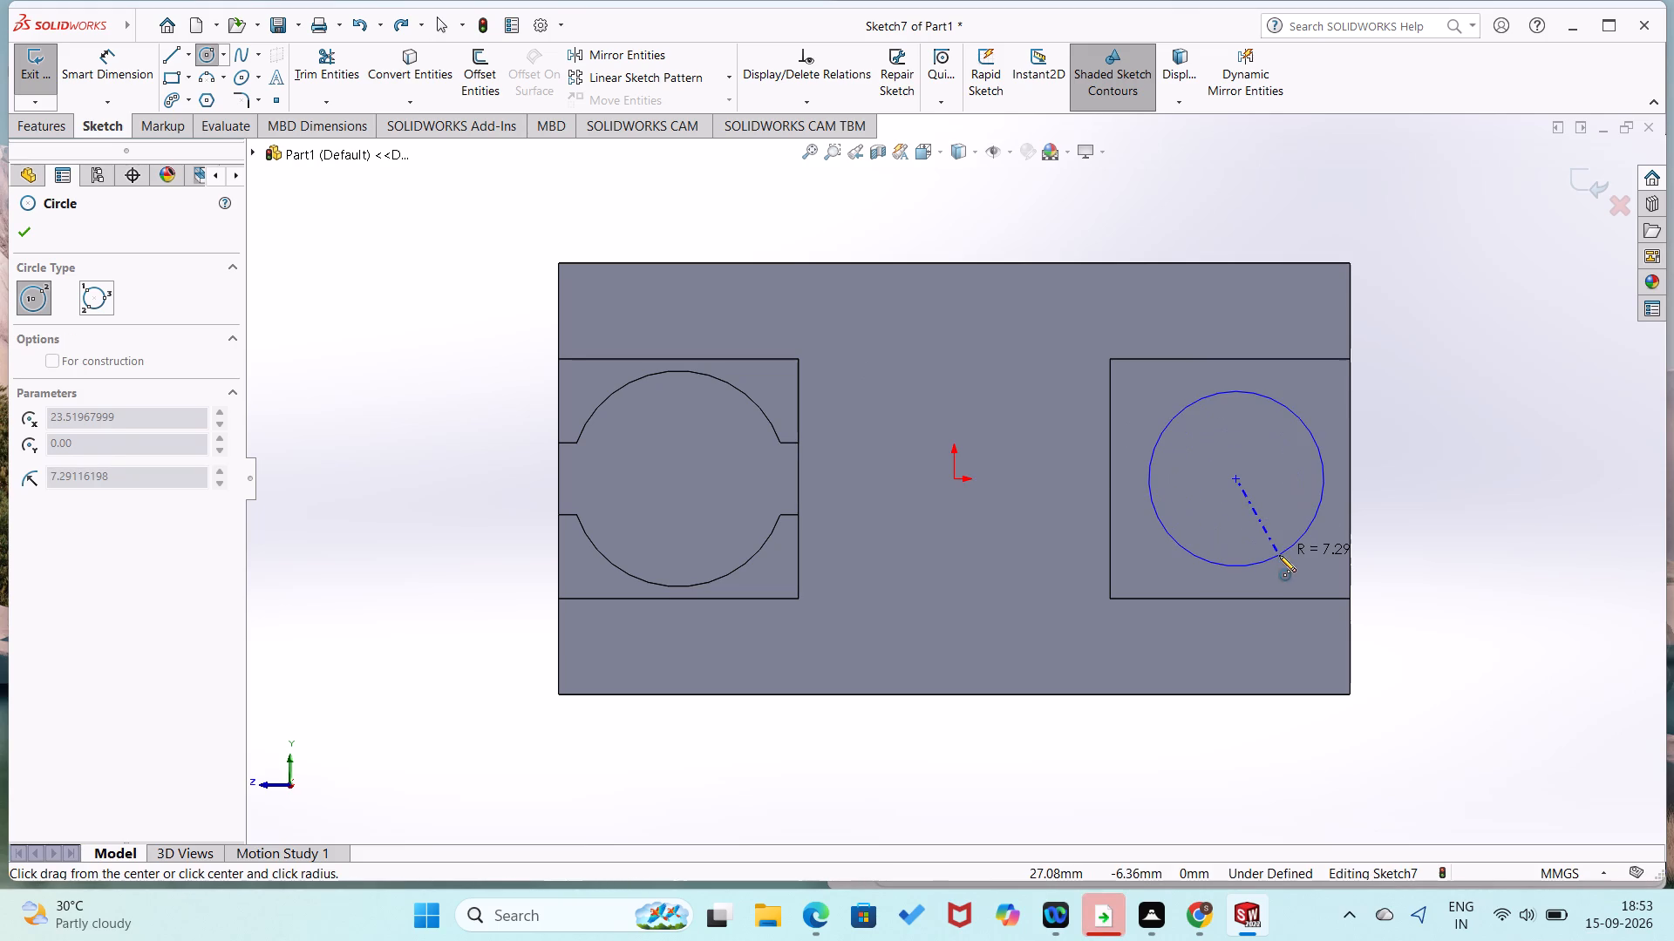
left_click(1279, 555)
right_click_drag(1409, 445, 1426, 297)
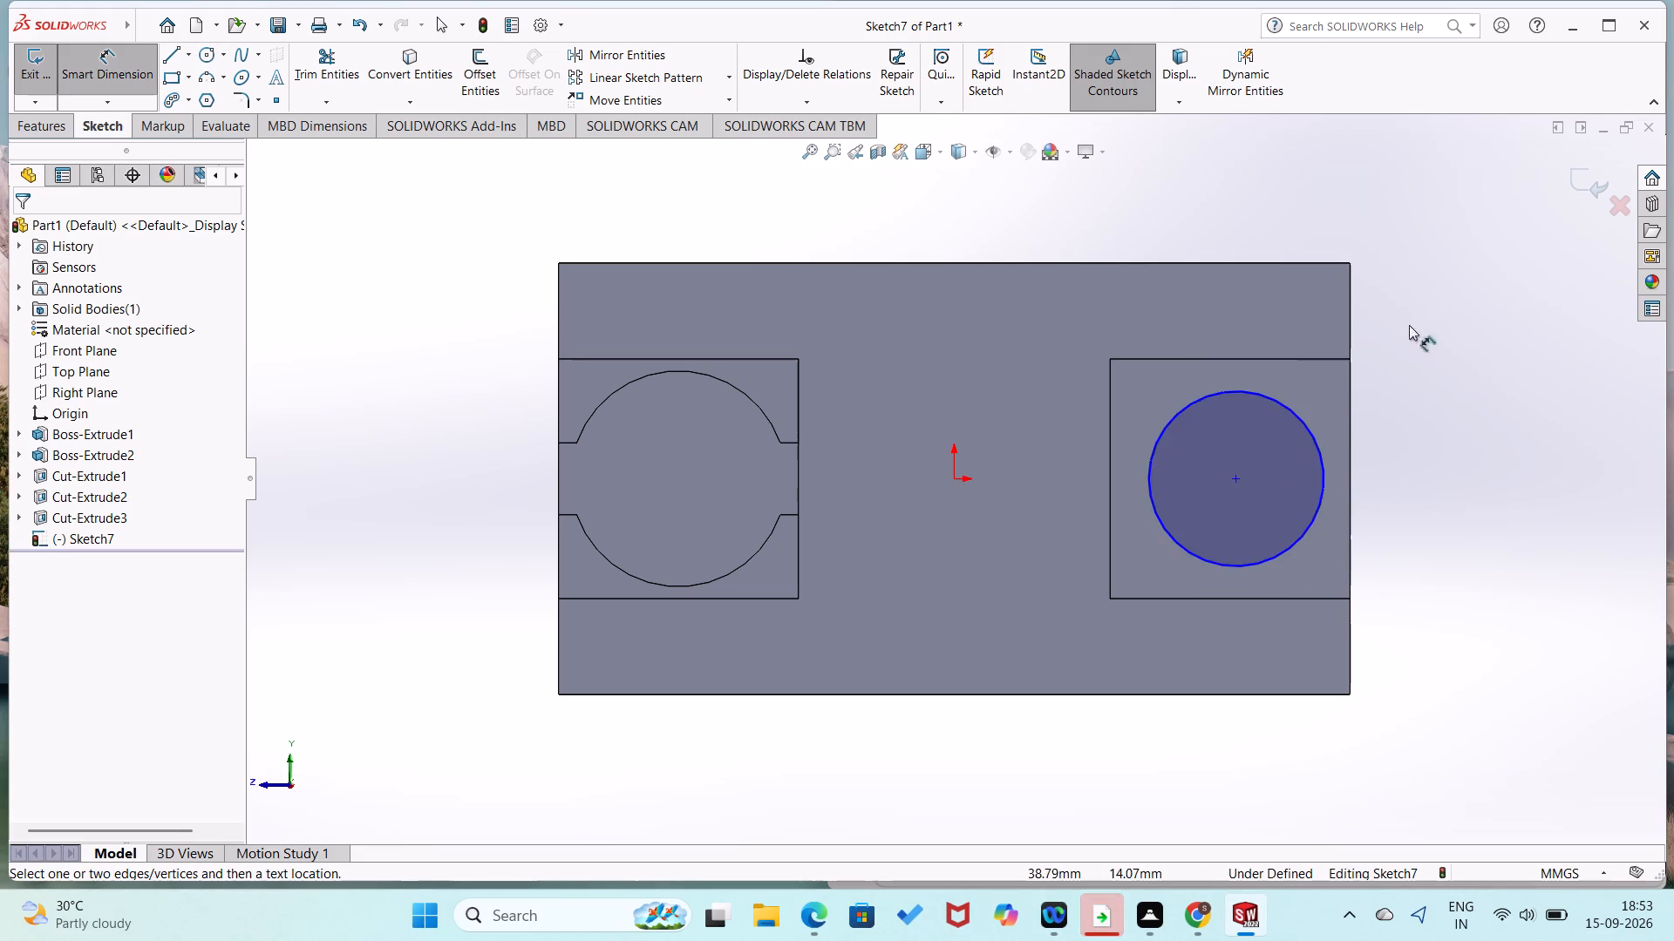
left_click(1321, 484)
left_click(1405, 493)
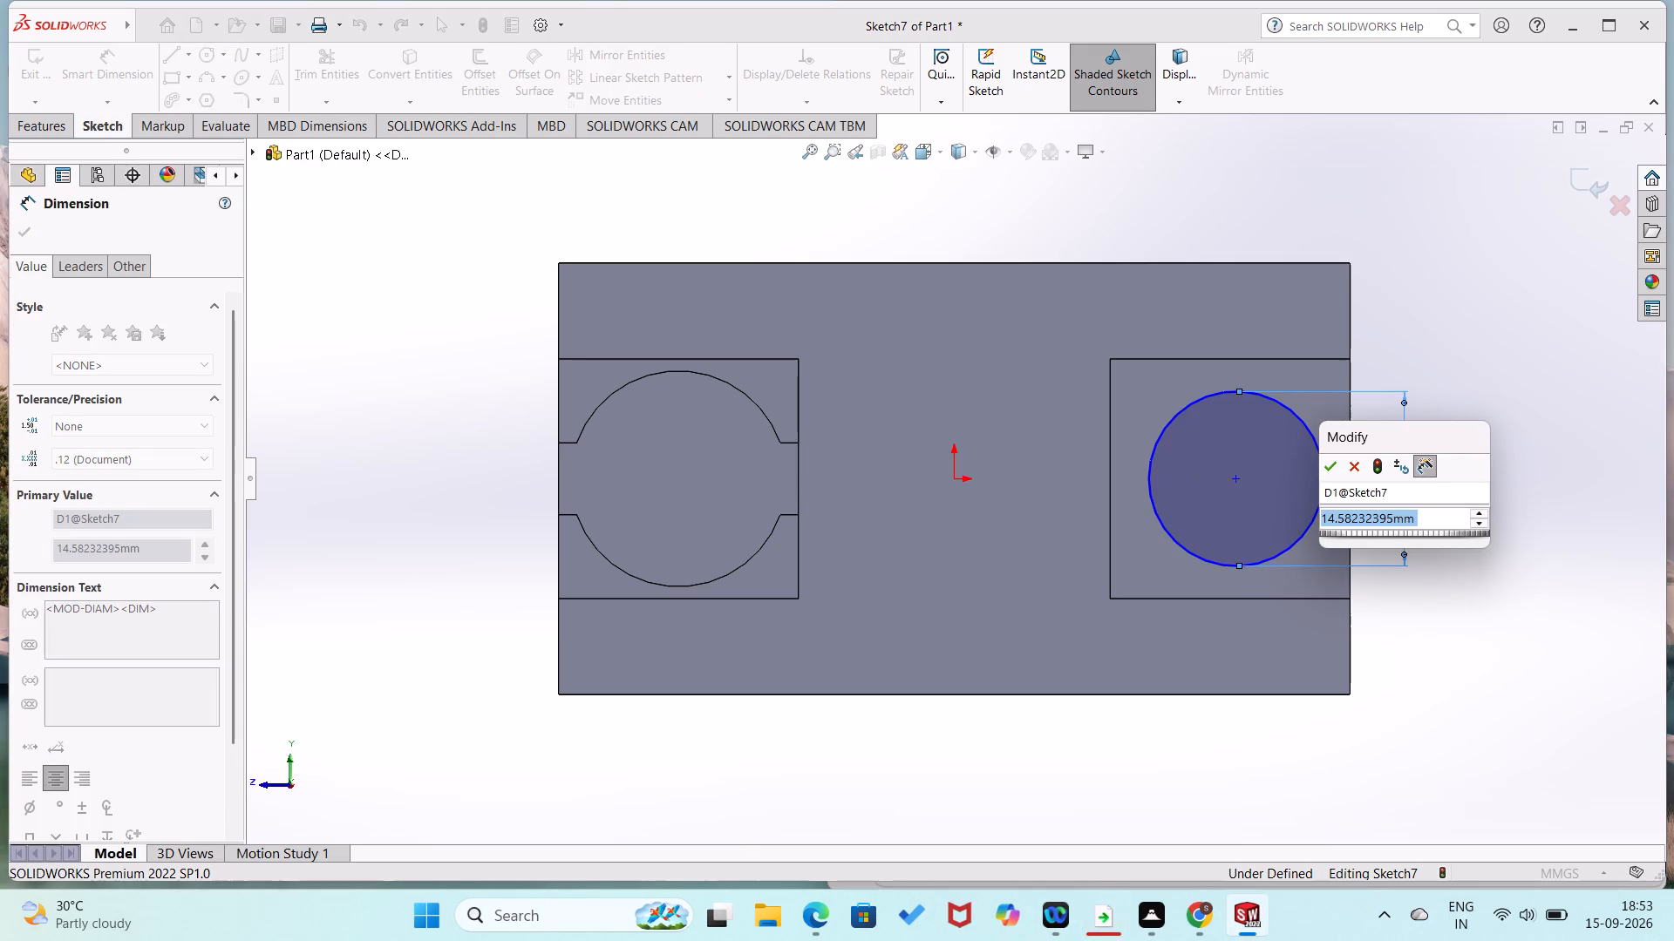
type("18")
key("Return")
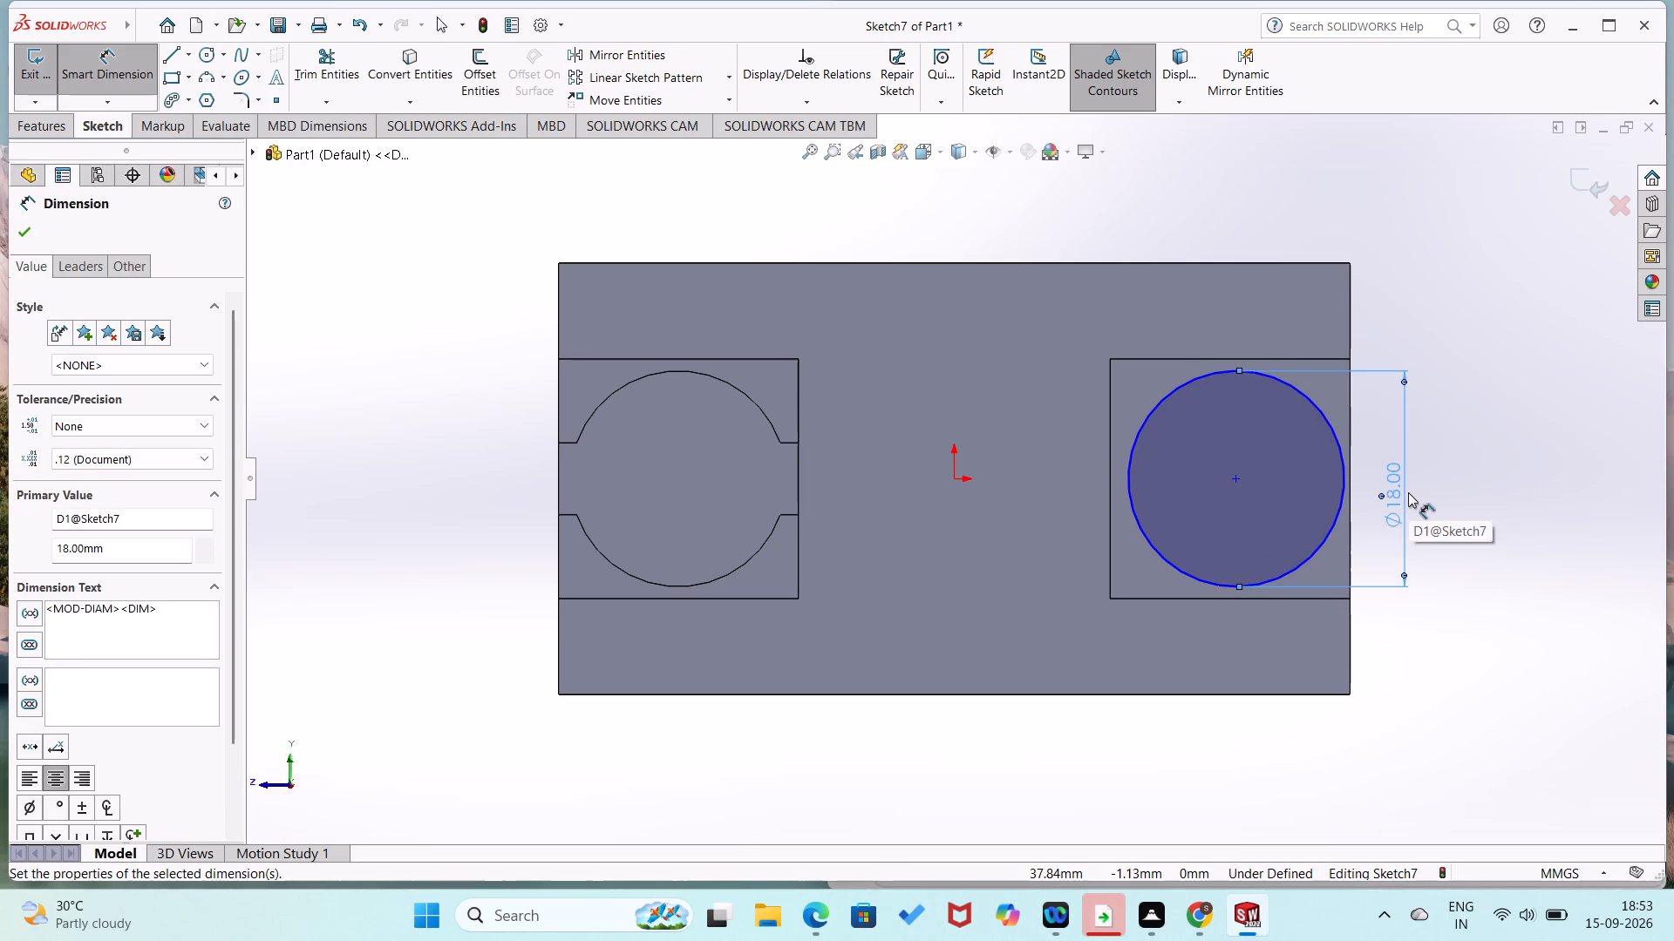
Dimension the circle's centre 10 mm from the boss's inner vertical edge.
left_click(1108, 472)
left_click(1238, 477)
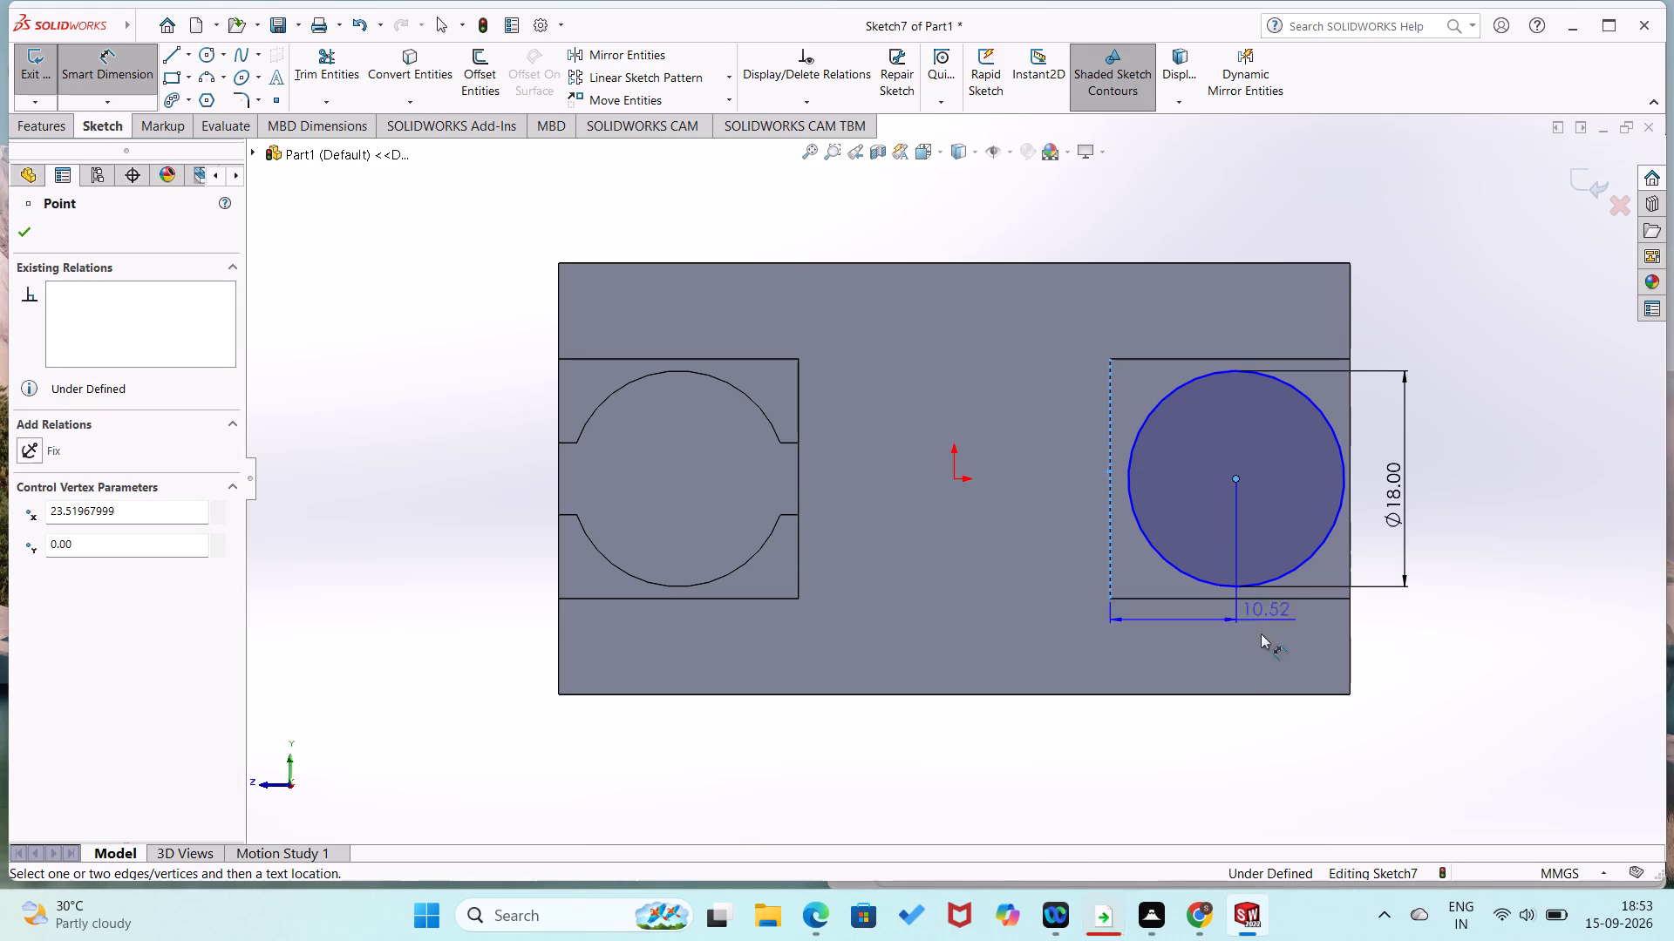
left_click(1223, 738)
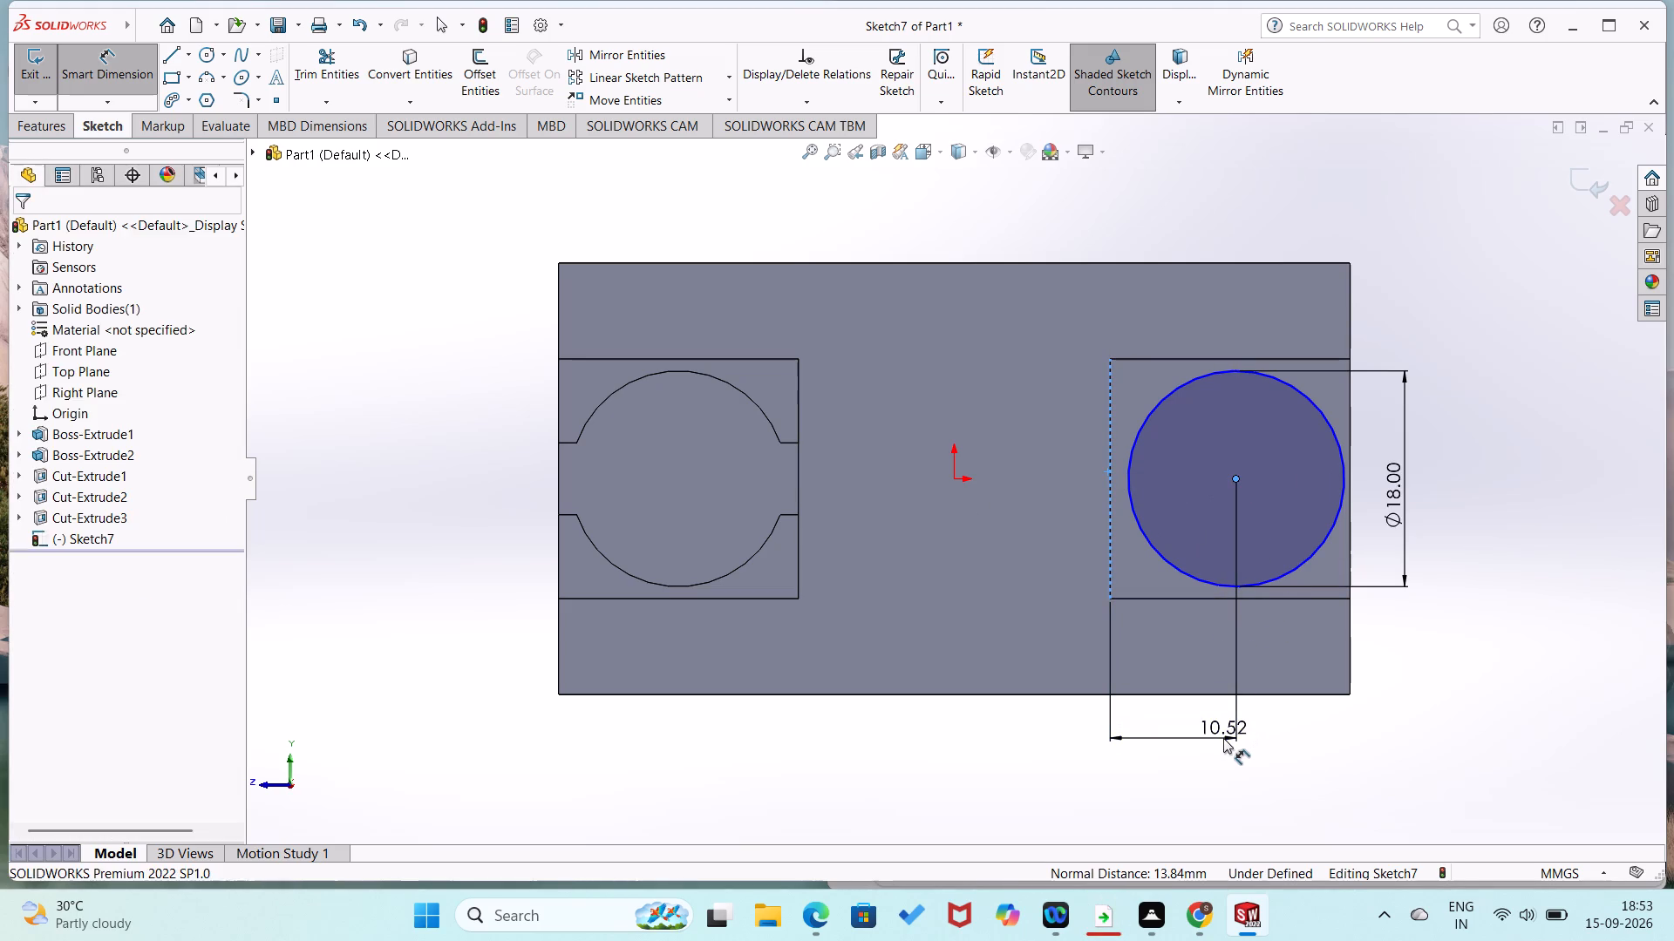
type("10")
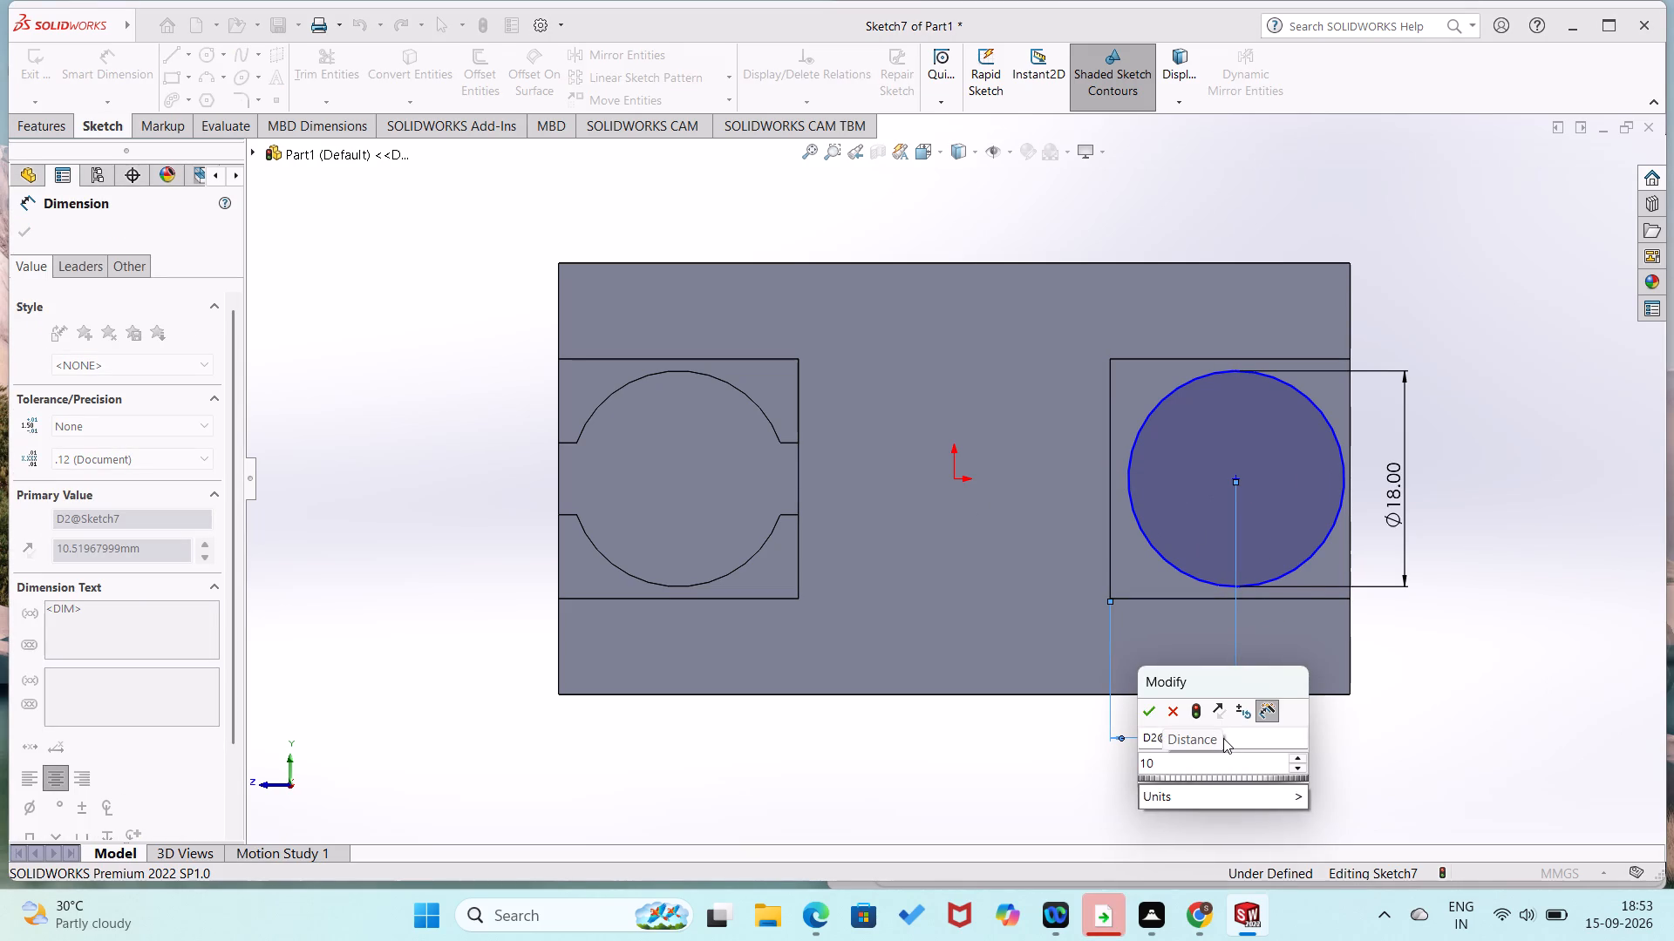
key("Return")
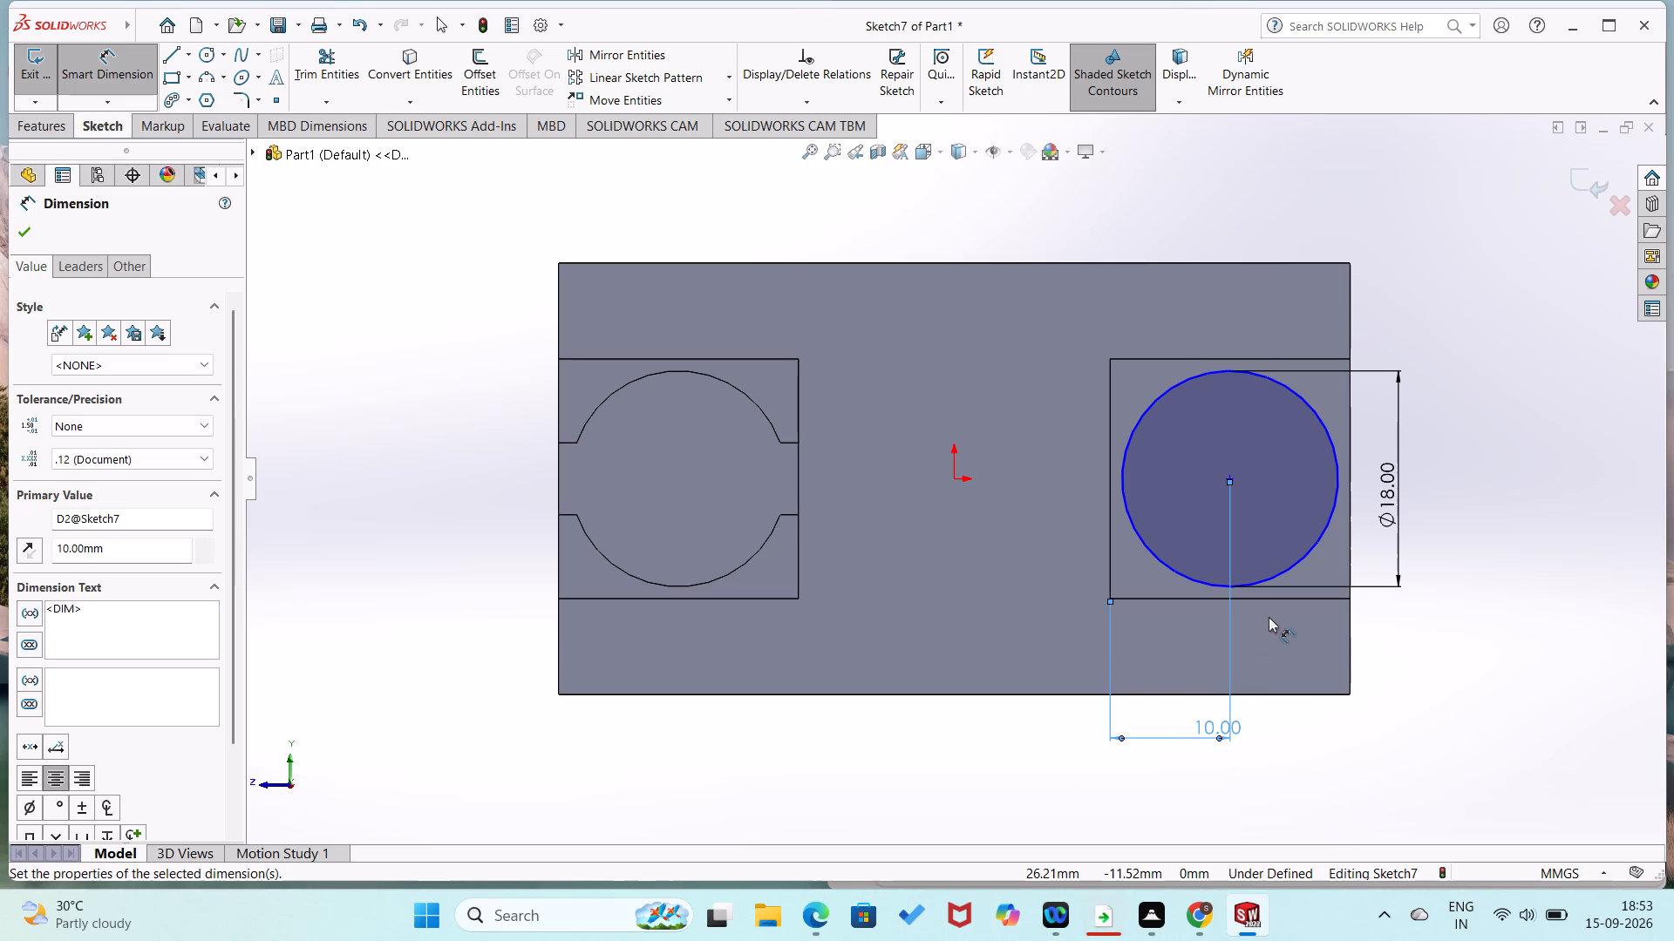
key("Escape")
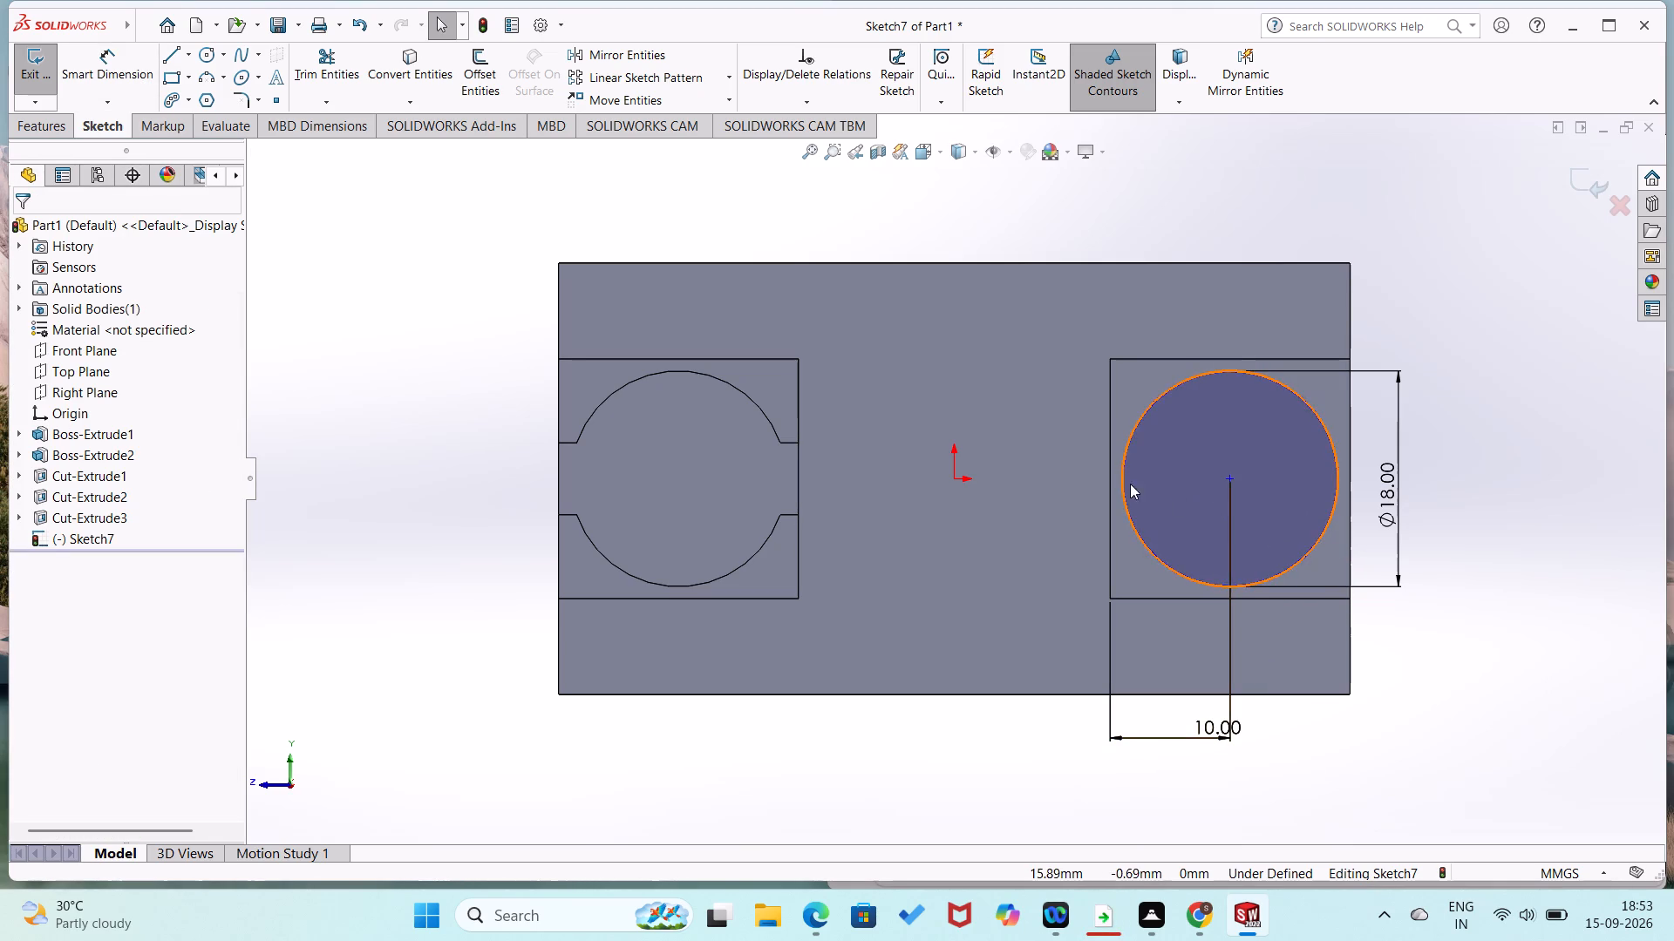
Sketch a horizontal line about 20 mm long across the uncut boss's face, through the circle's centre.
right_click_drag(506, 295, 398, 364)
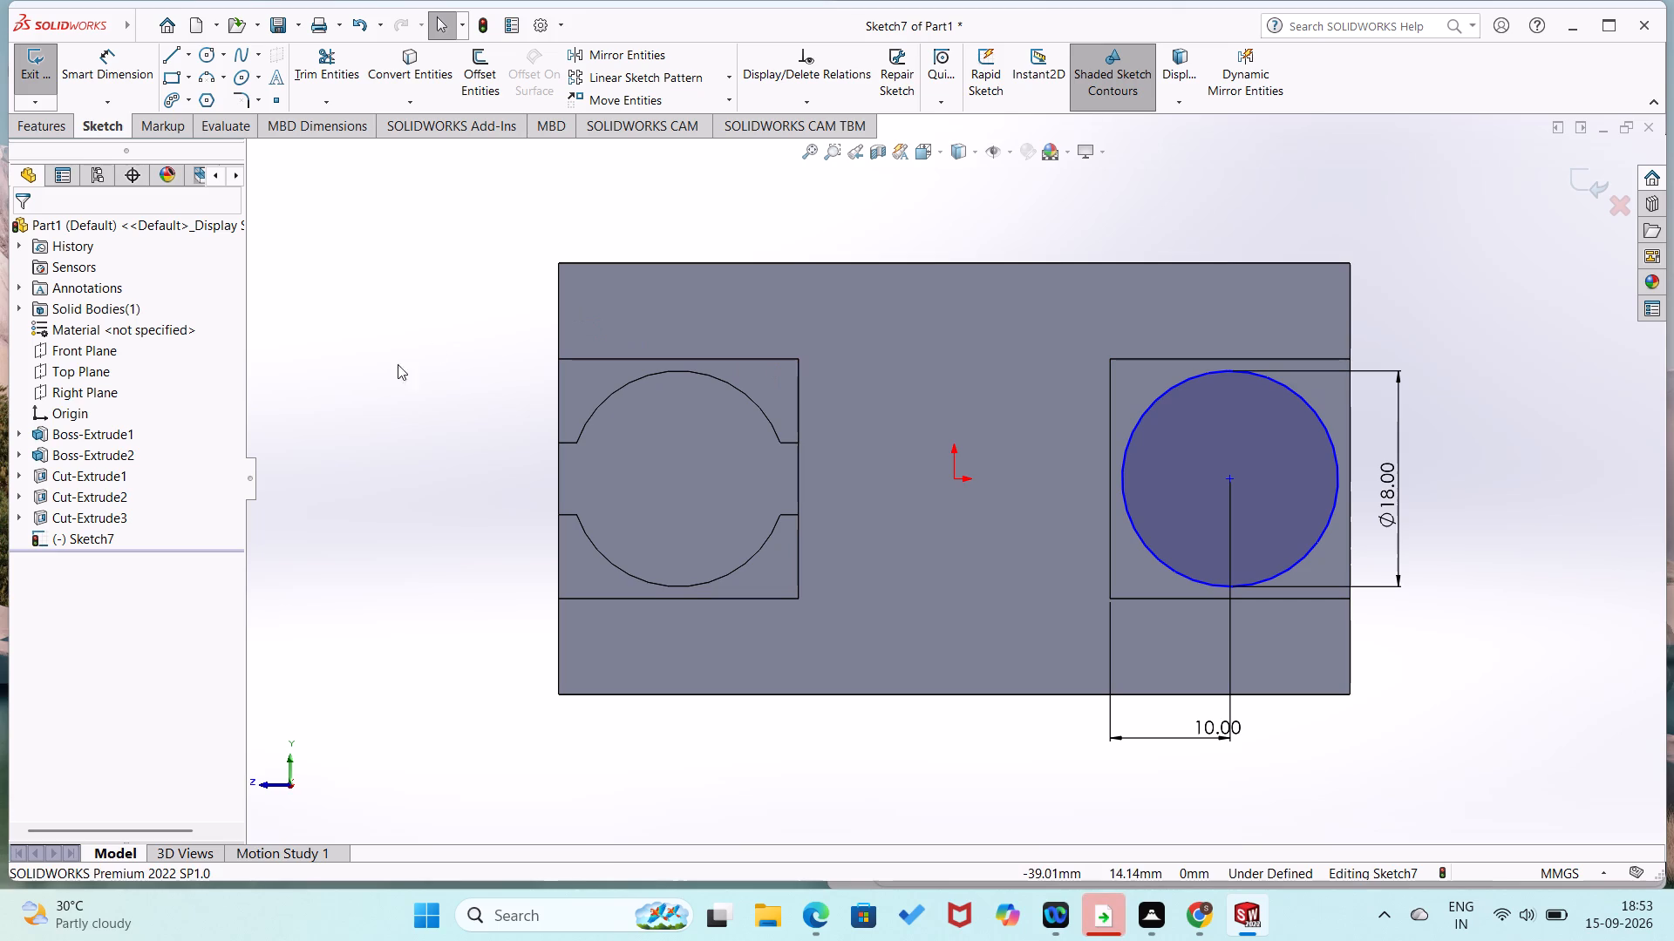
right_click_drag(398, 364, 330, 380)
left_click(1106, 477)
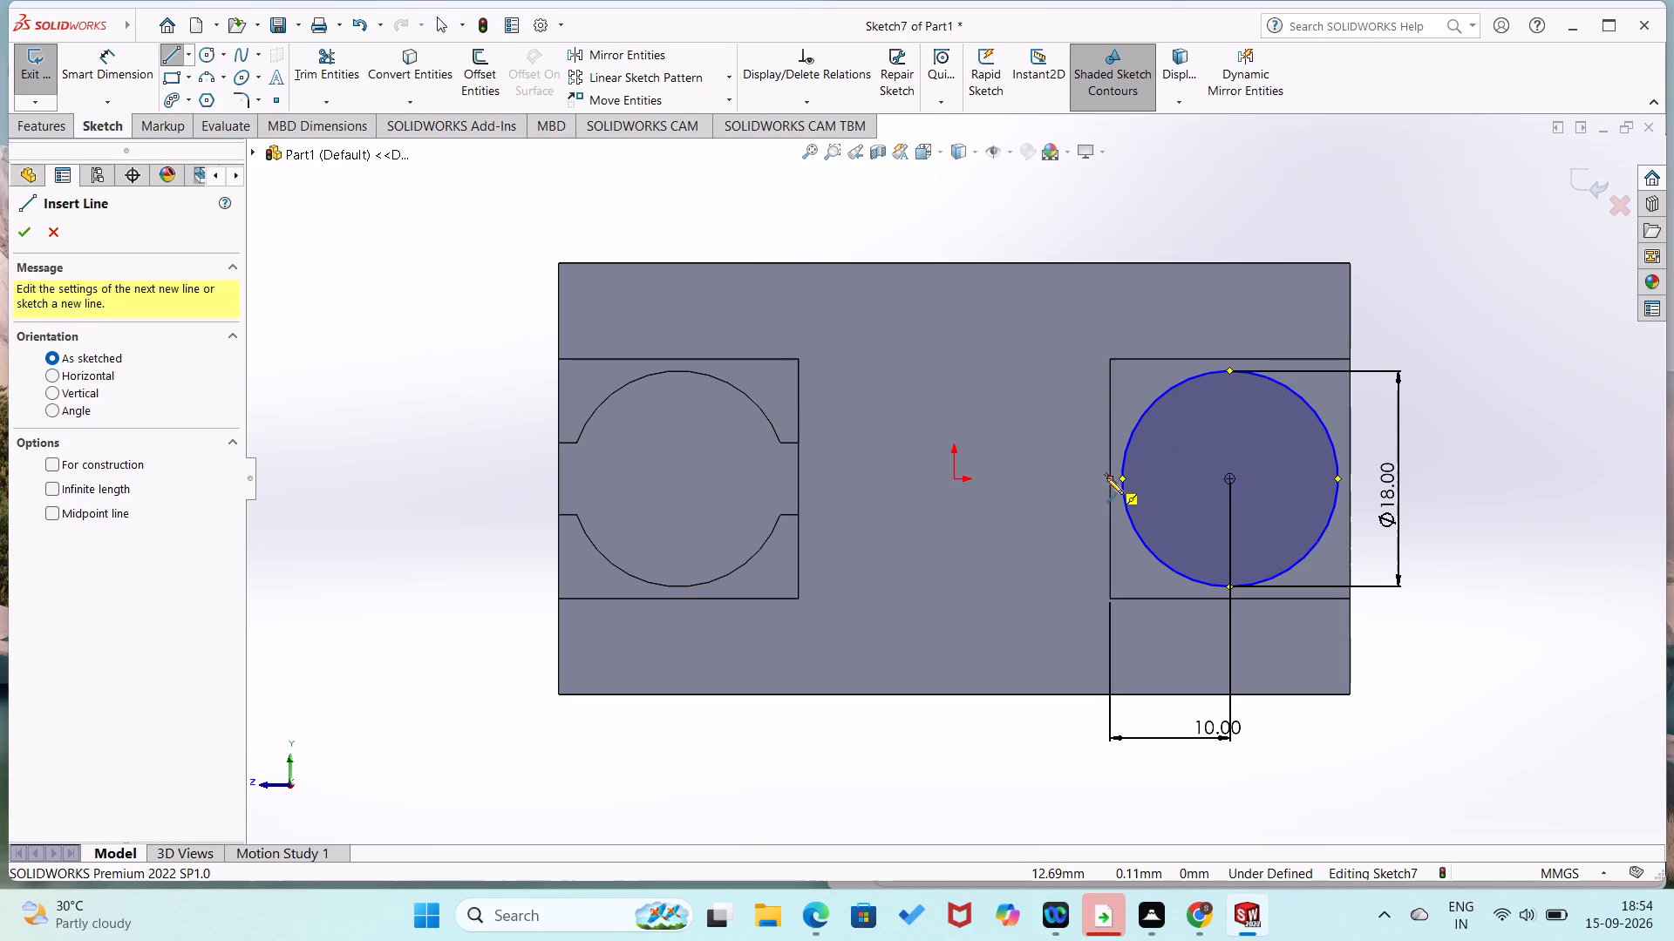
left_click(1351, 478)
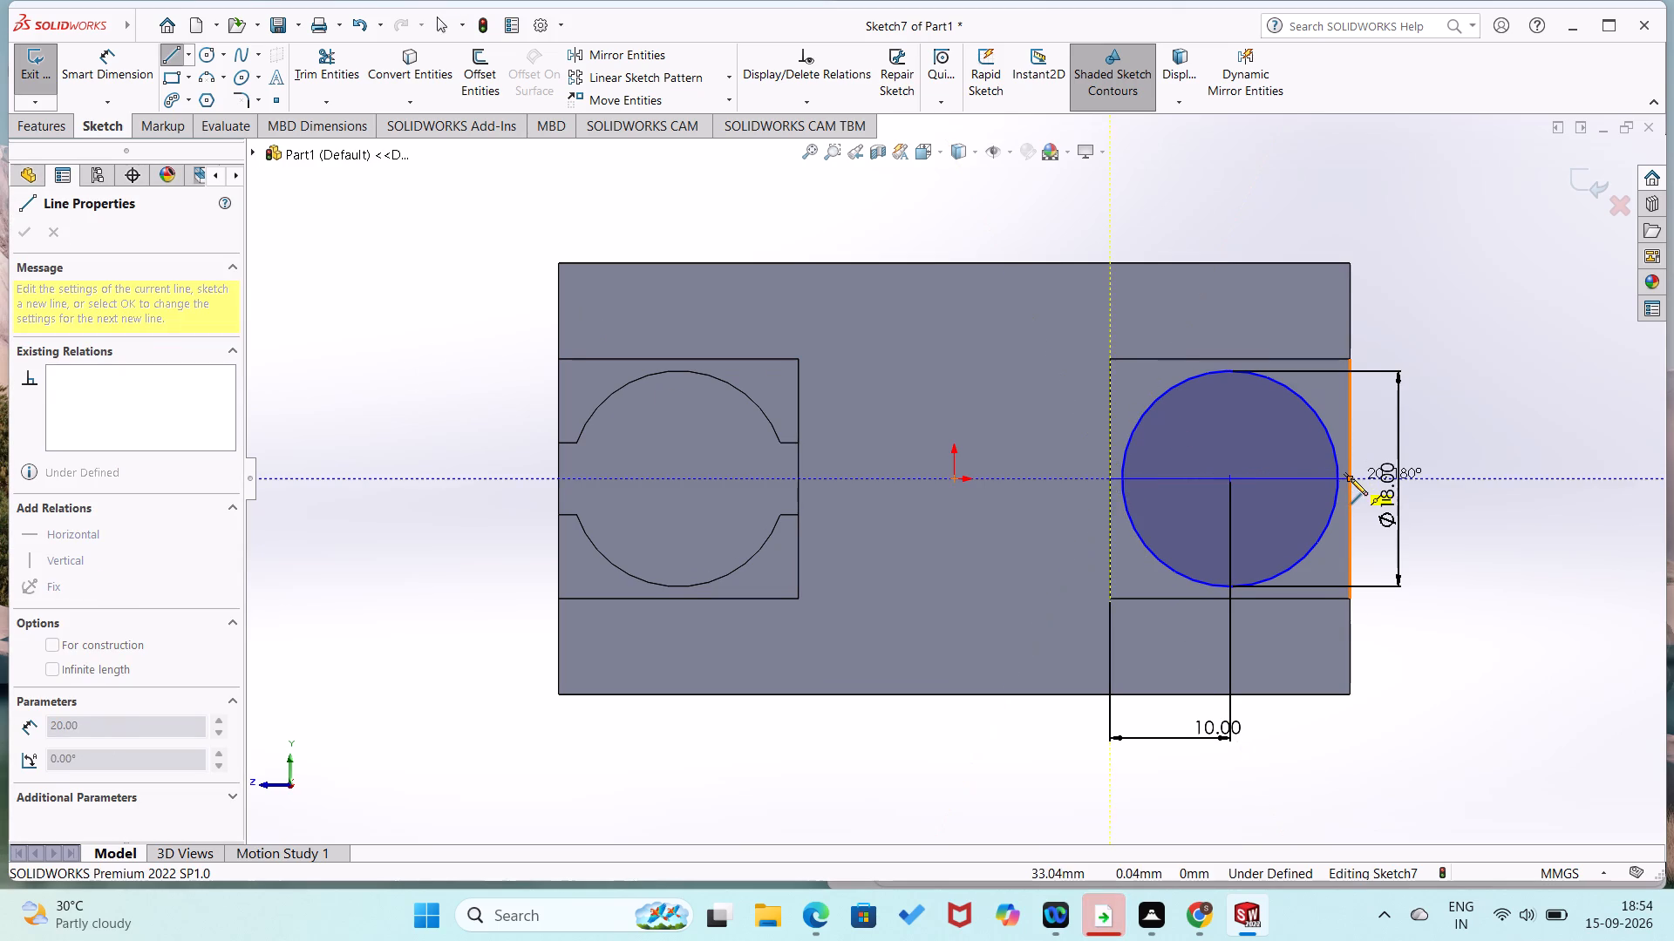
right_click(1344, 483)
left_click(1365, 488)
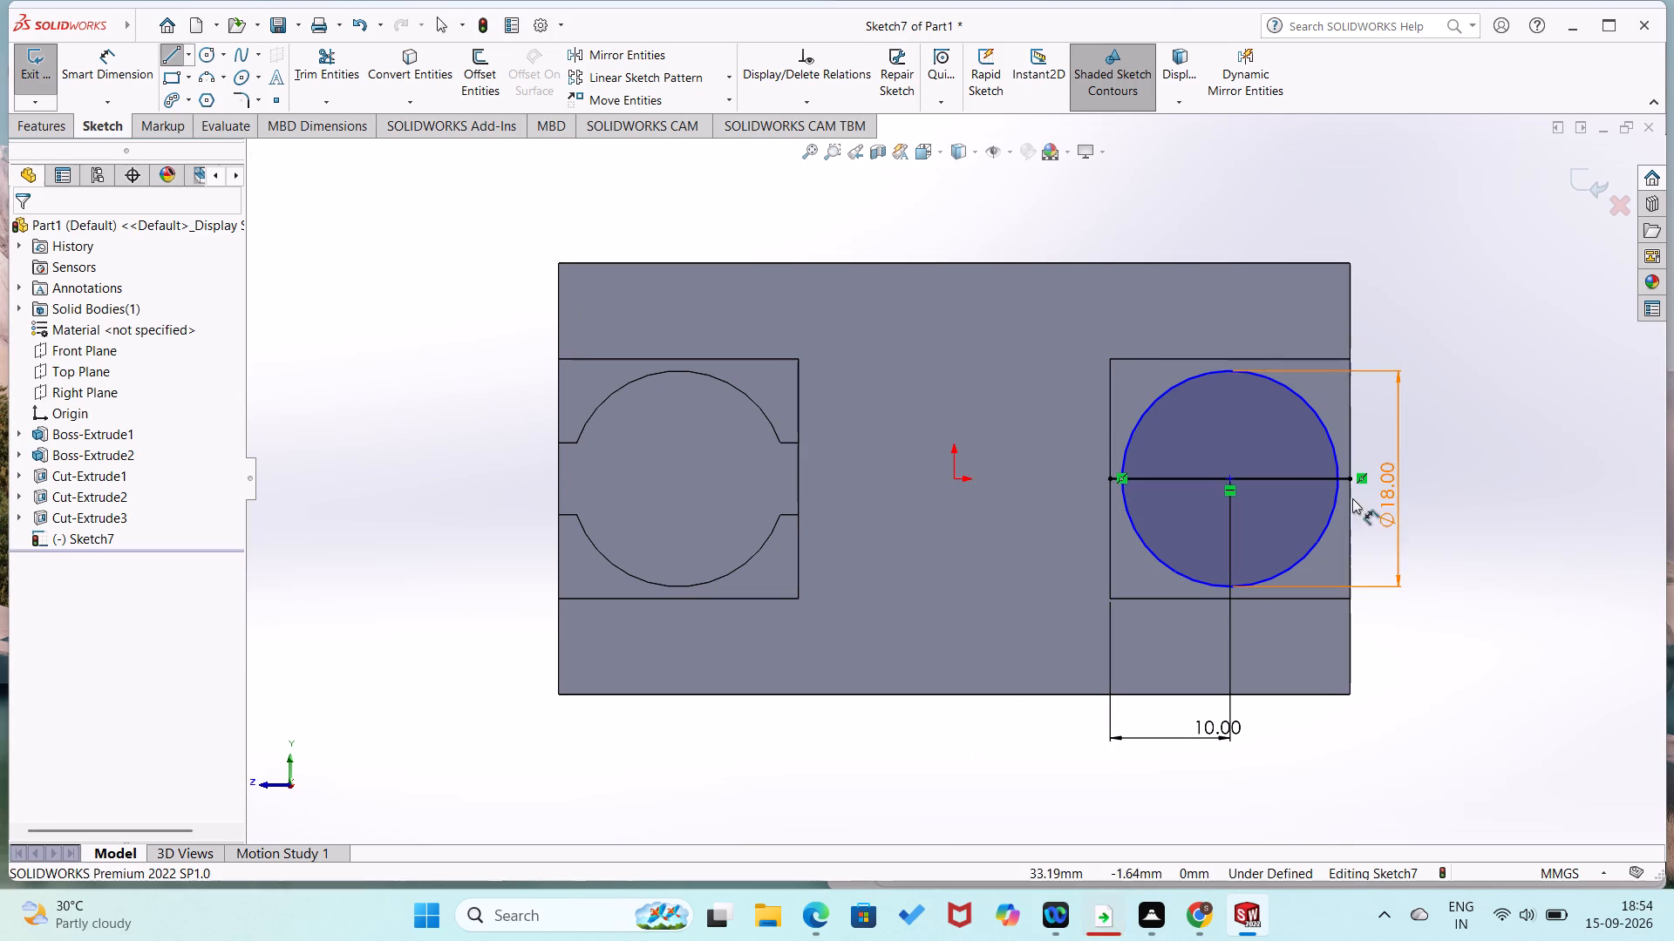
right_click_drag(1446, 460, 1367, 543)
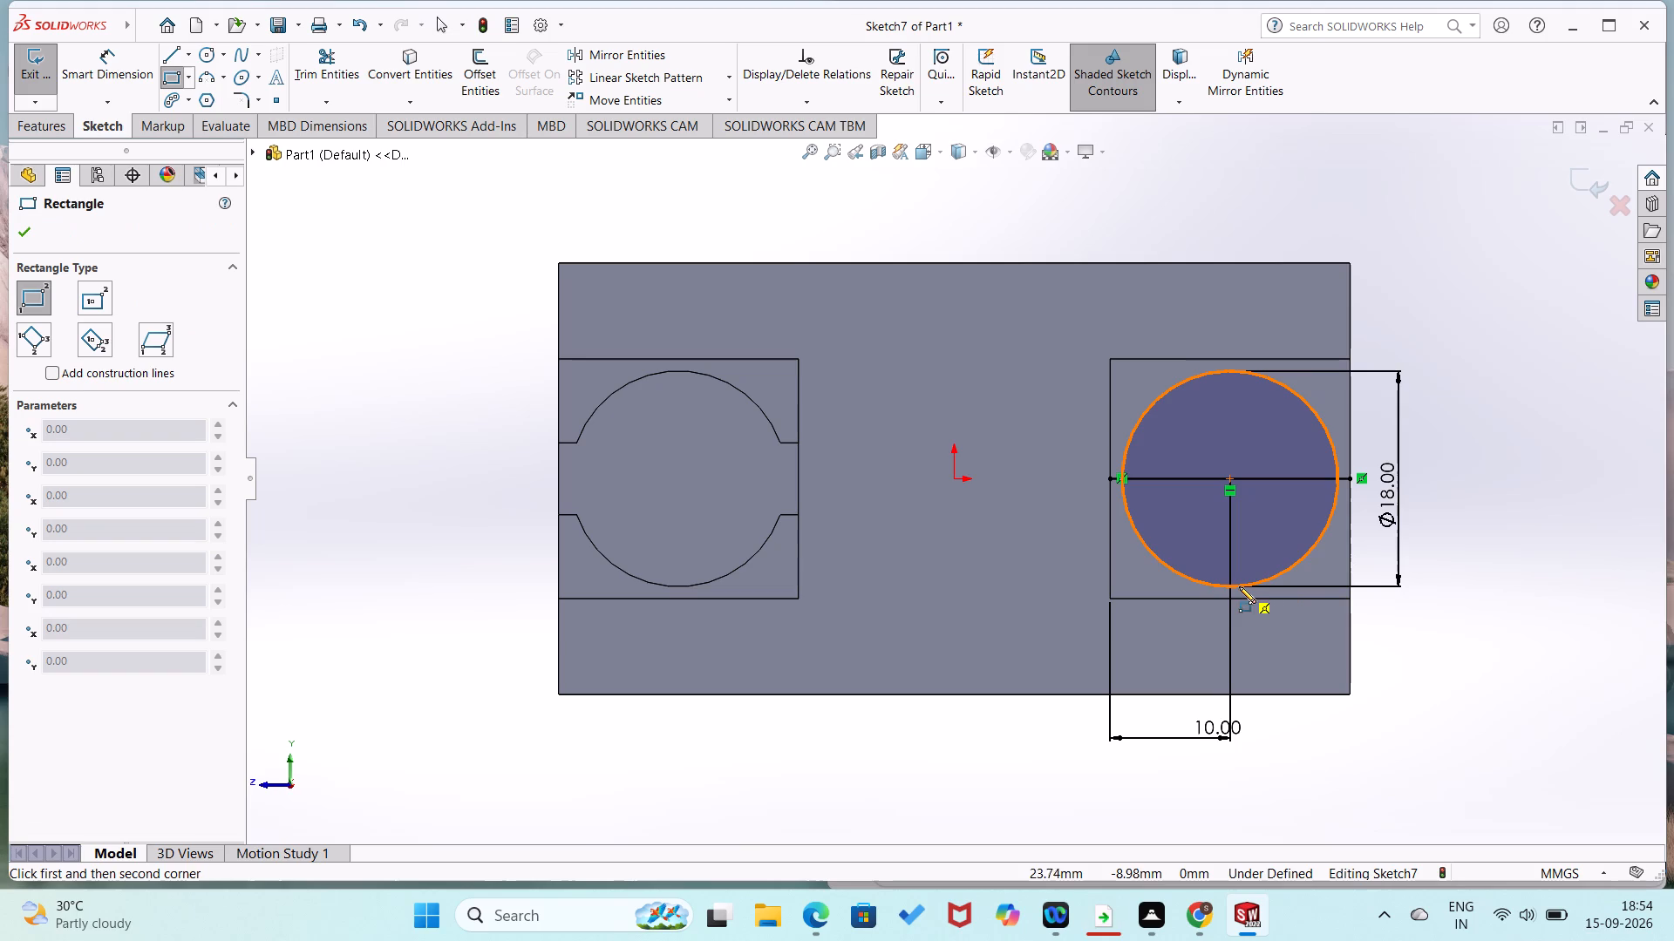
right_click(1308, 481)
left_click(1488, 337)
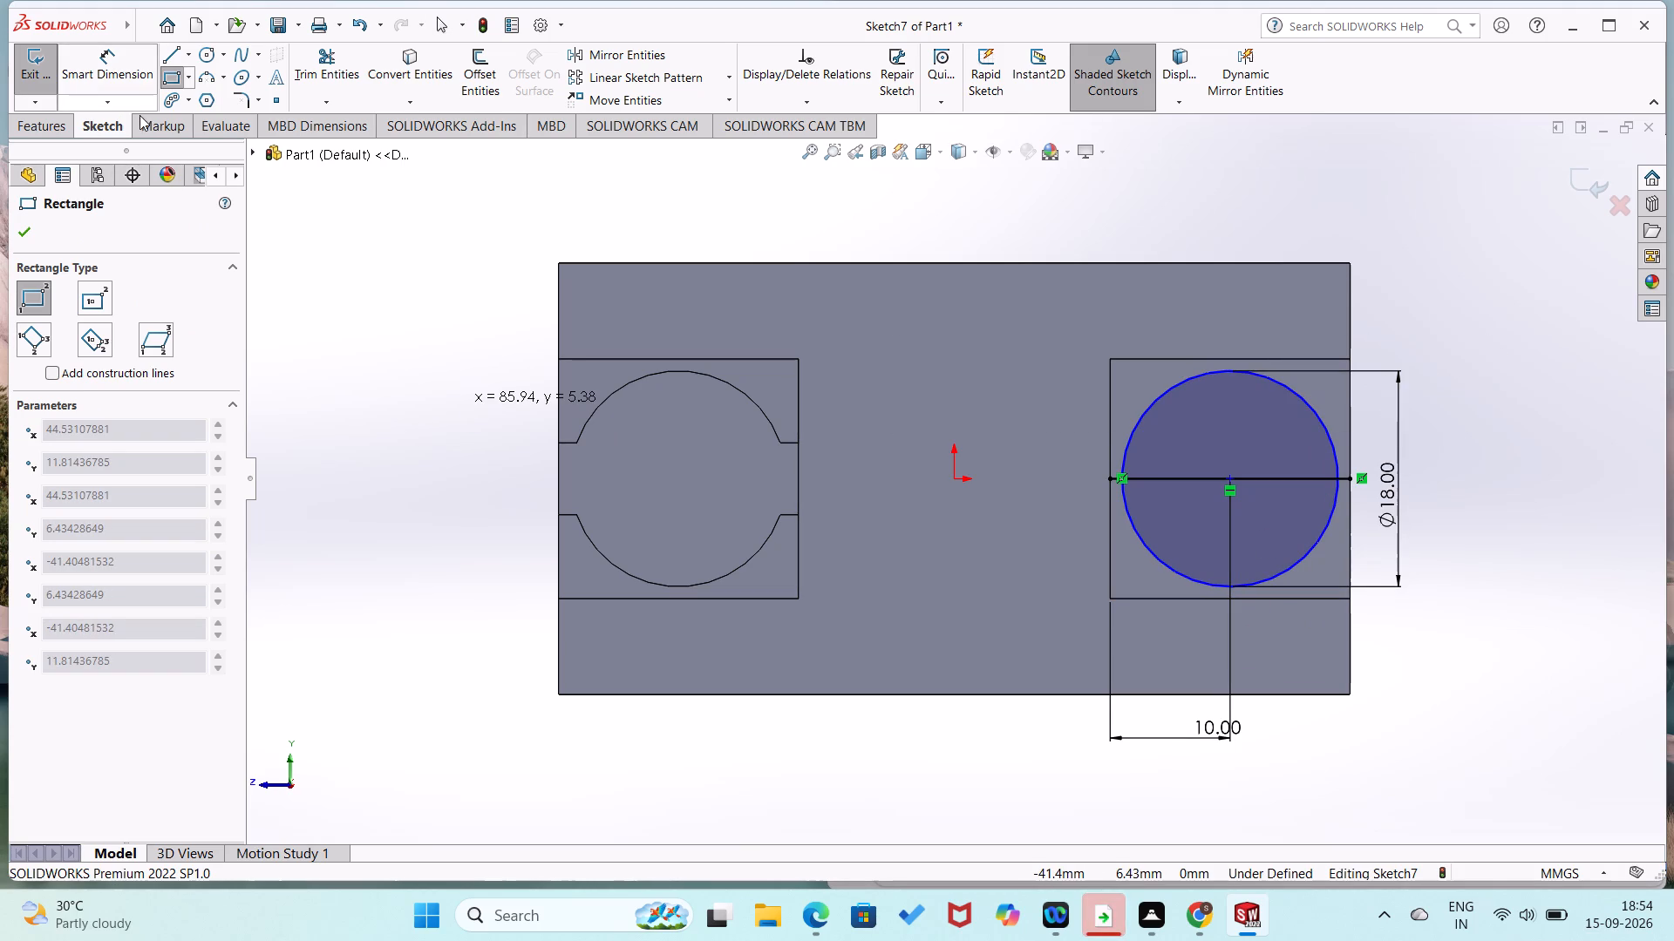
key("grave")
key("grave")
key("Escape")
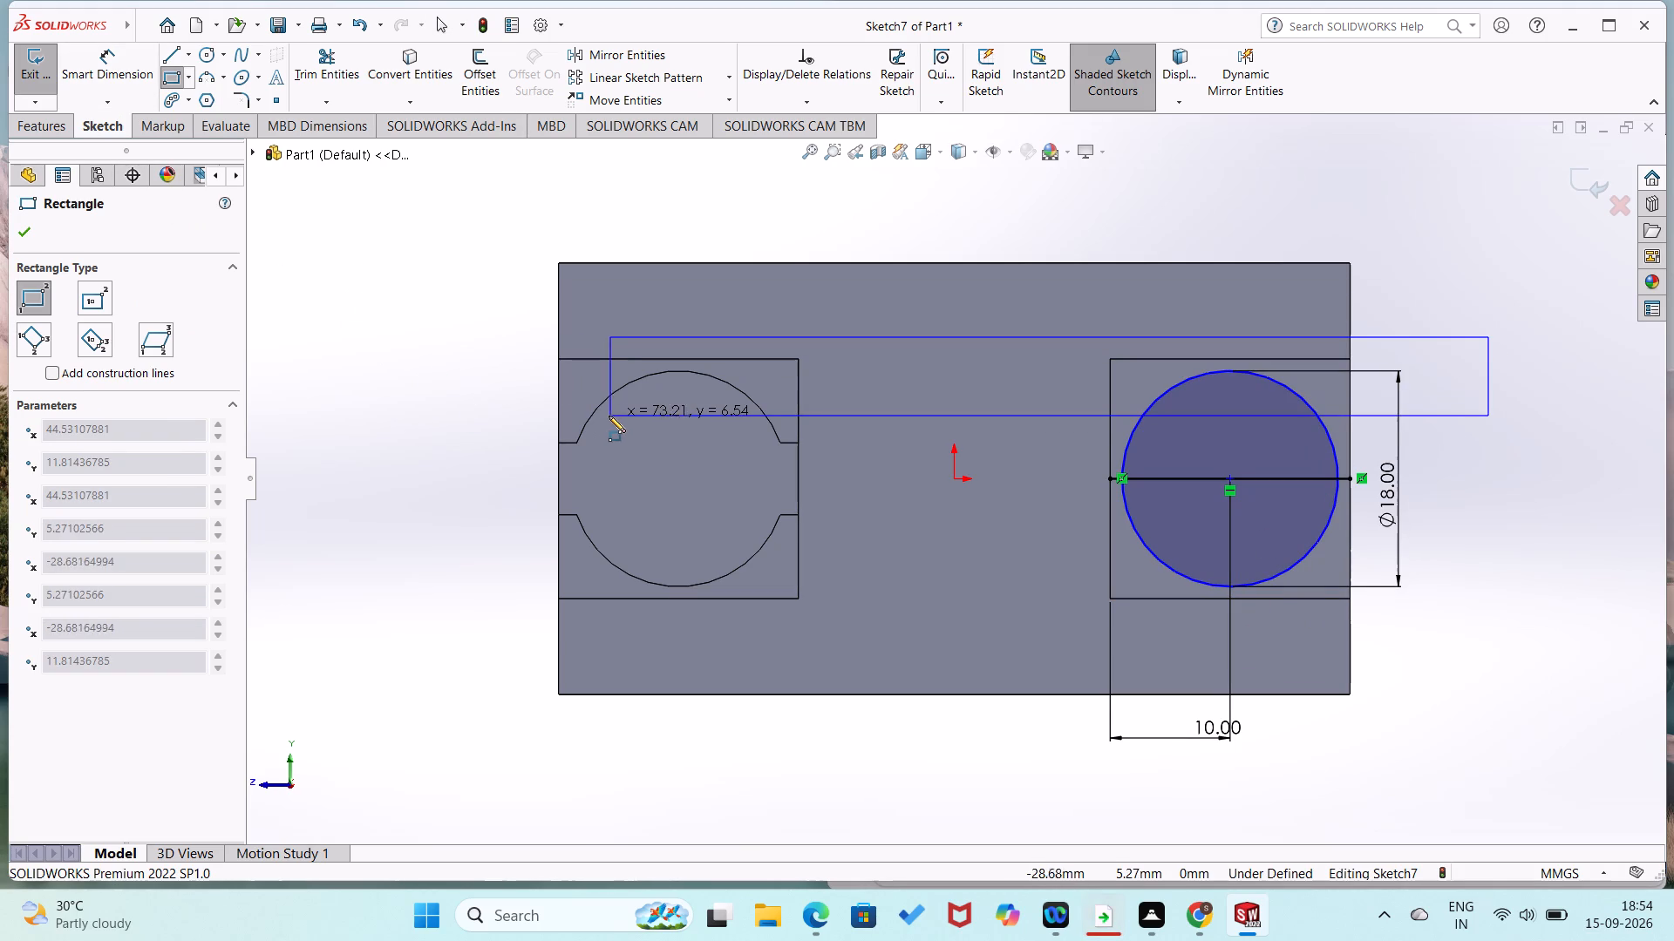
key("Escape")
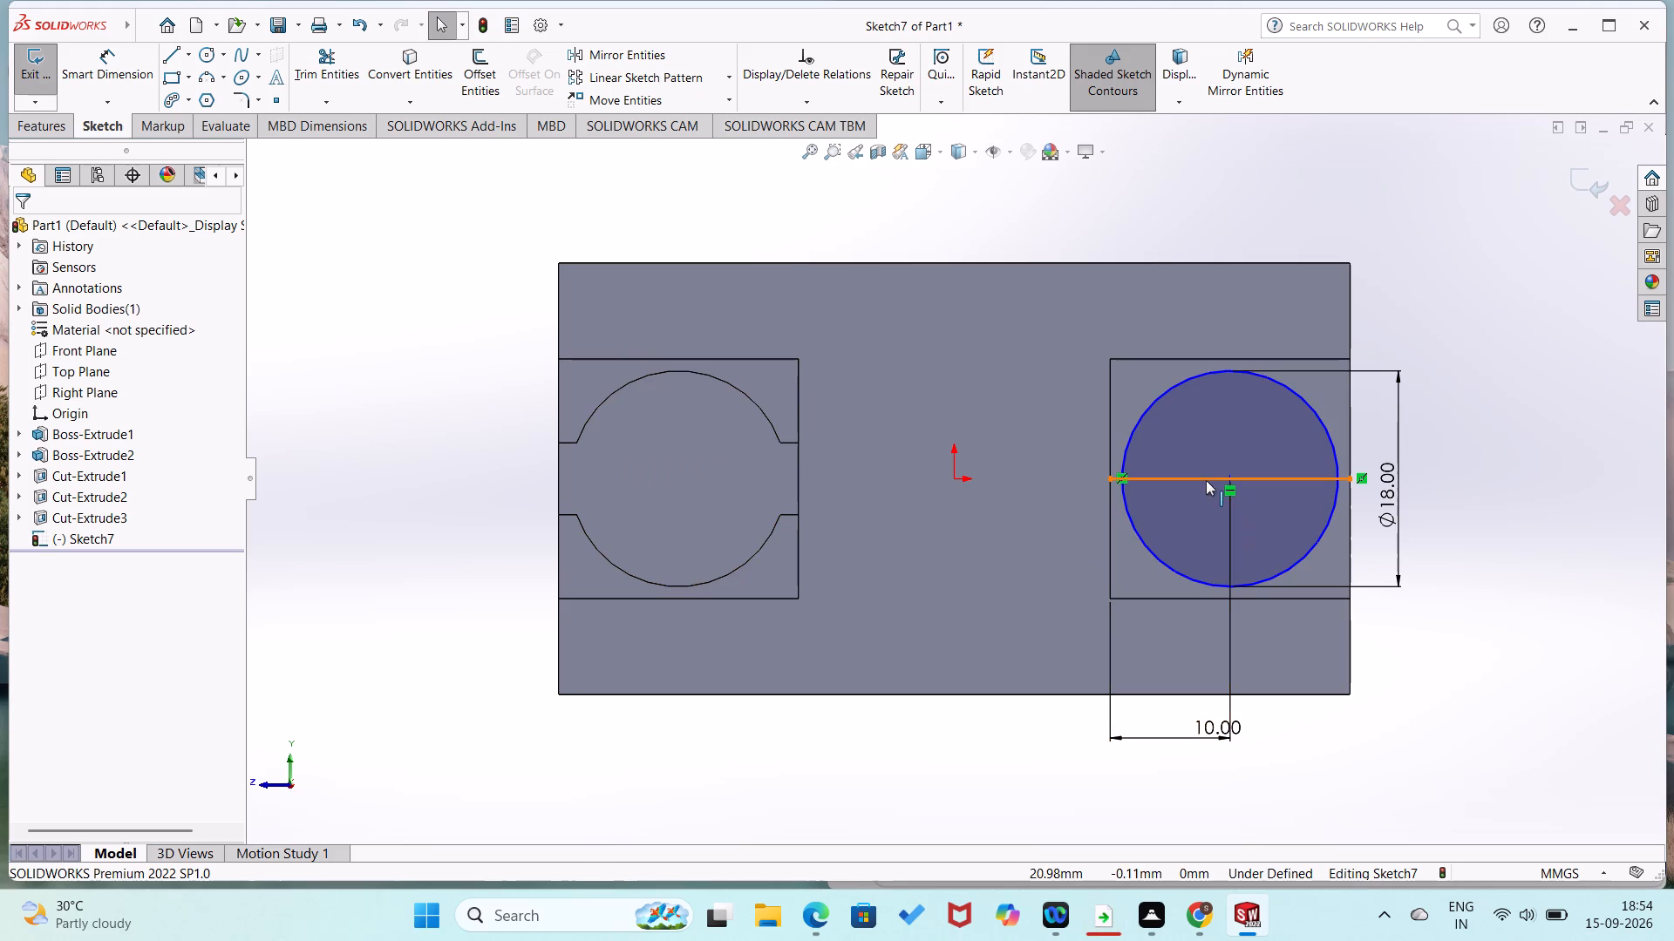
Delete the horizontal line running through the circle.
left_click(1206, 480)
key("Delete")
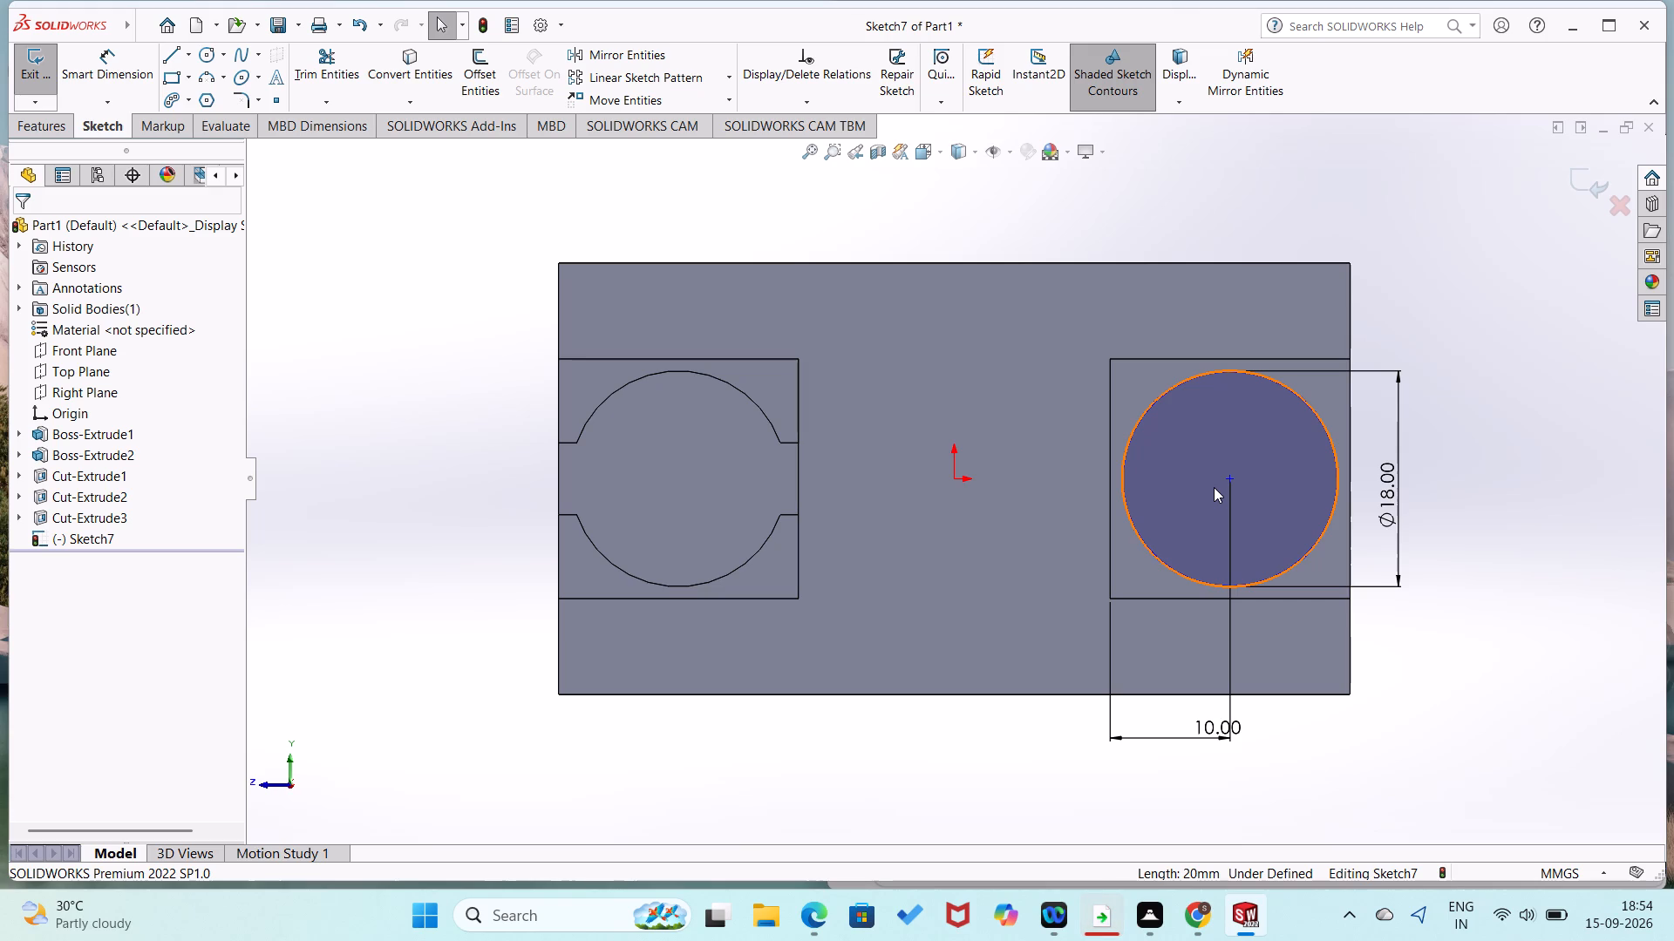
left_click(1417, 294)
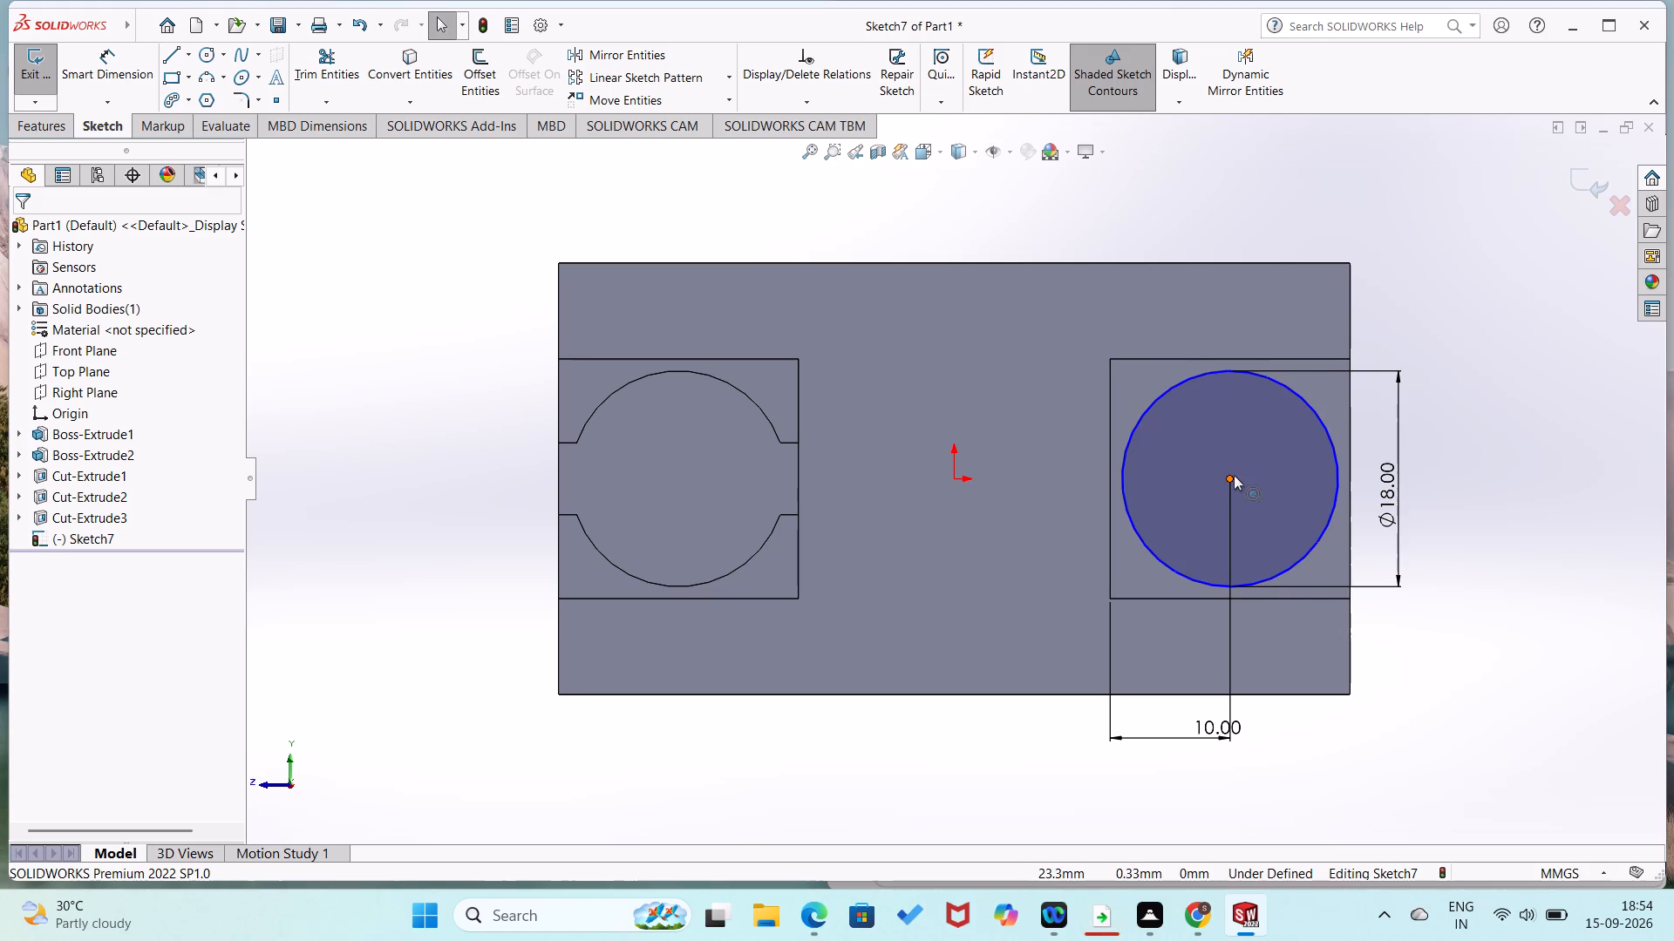
Add a Horizontal relation between the circle's centre point and the origin.
left_click(1229, 478)
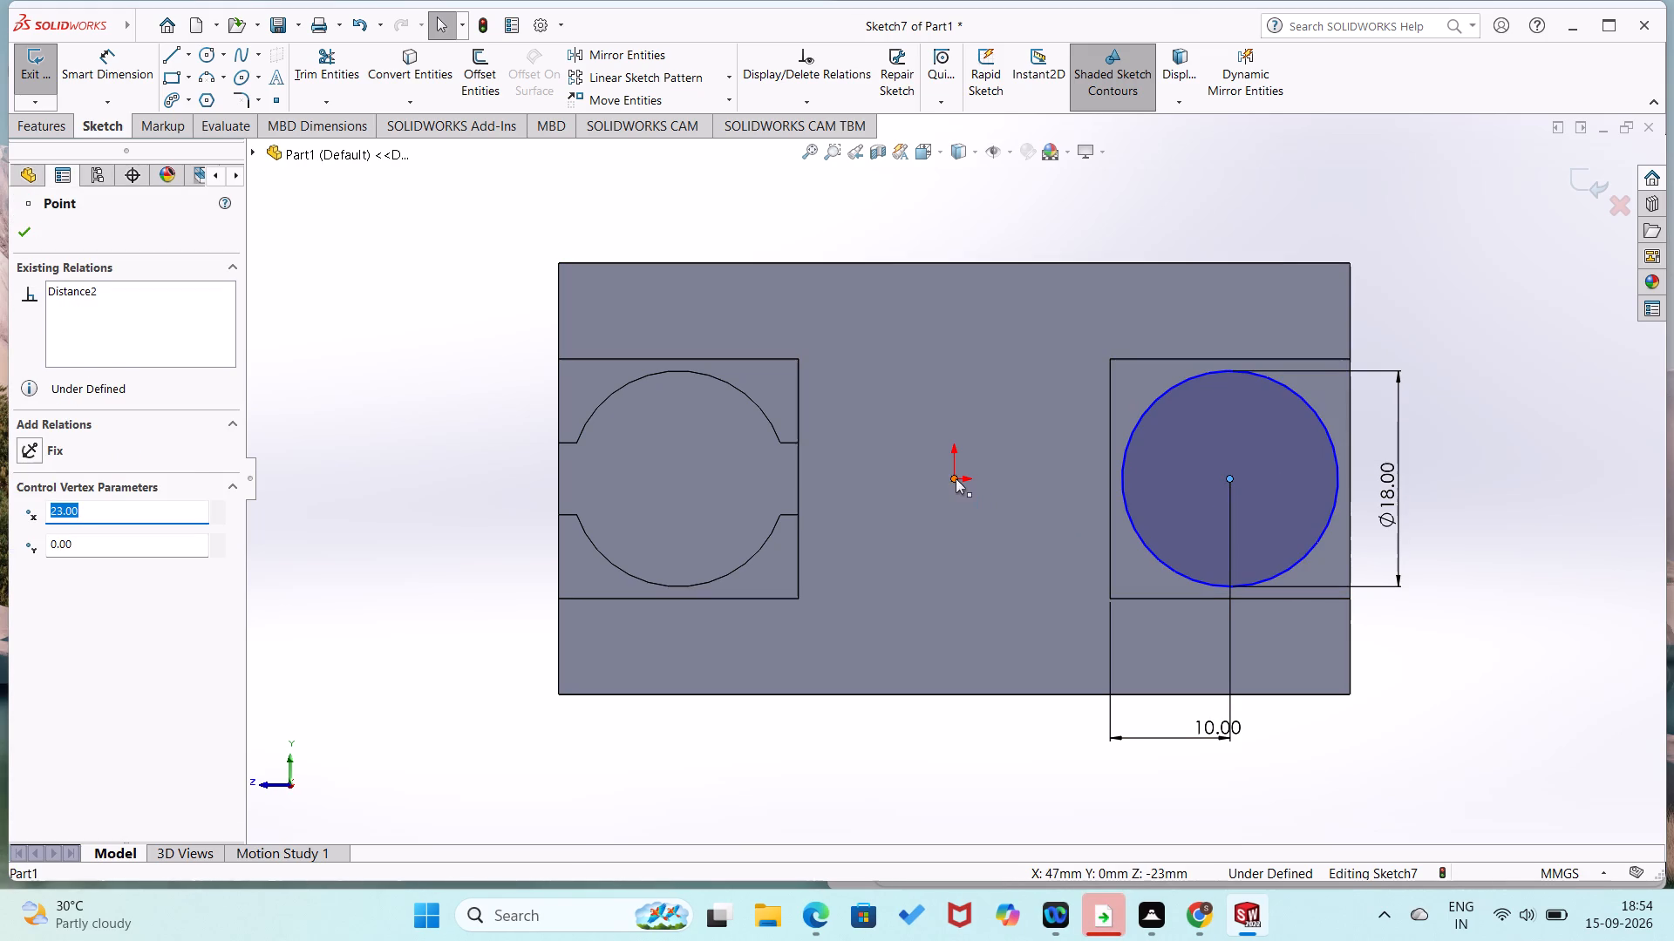
left_click(955, 477, "ctrl")
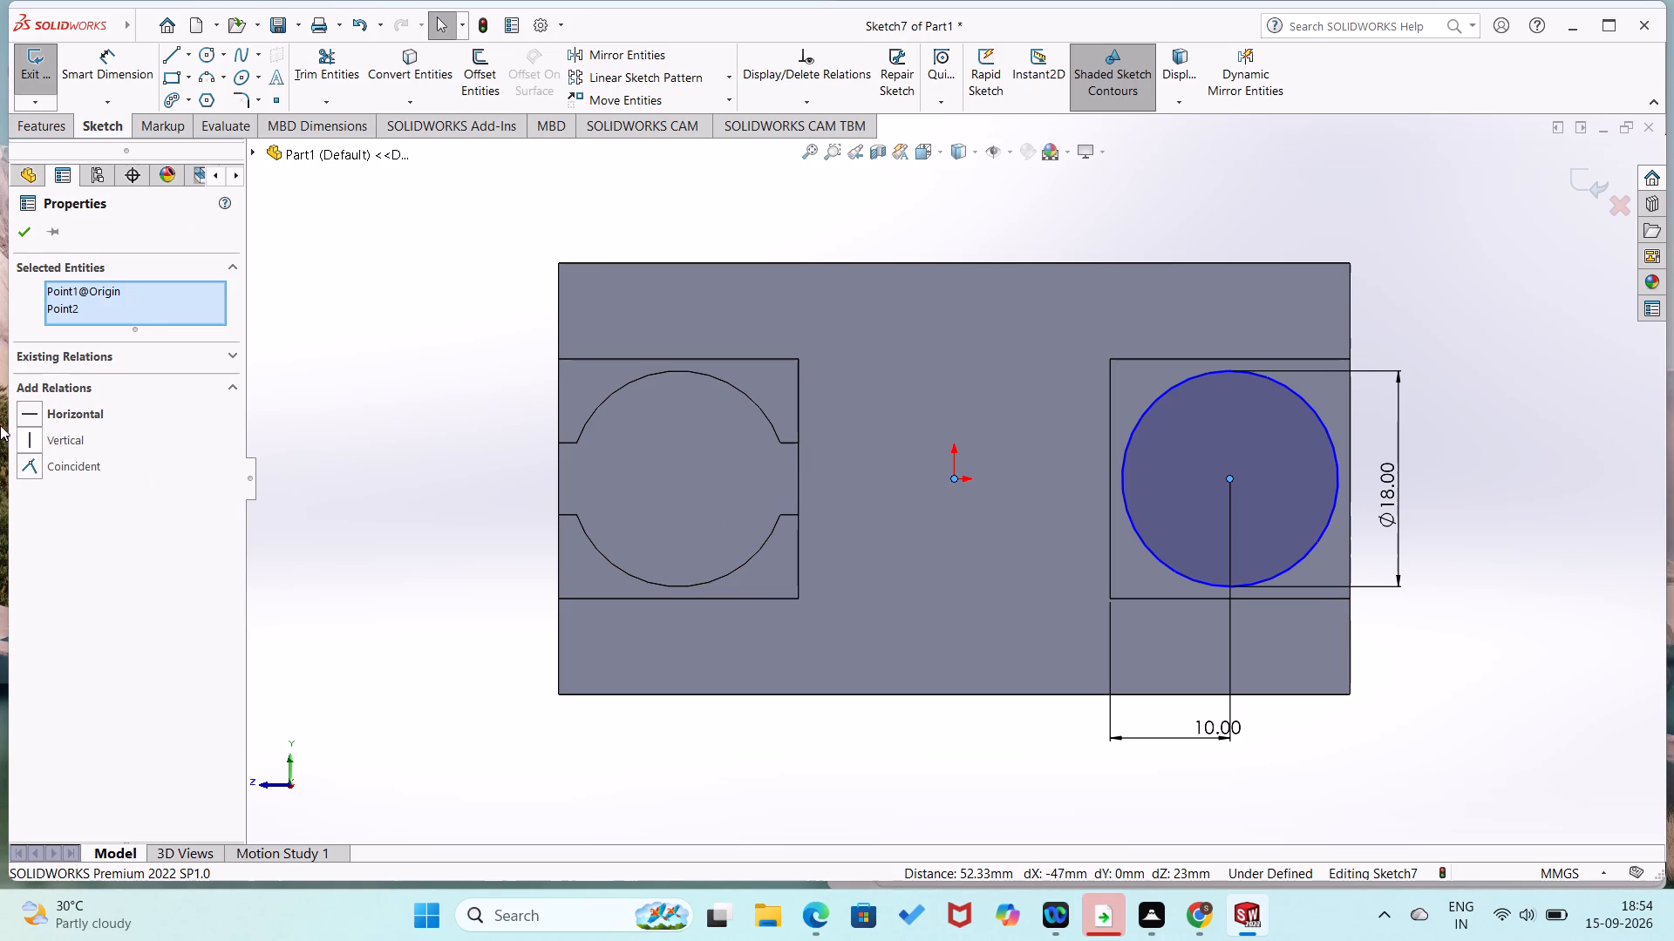
left_click(43, 410)
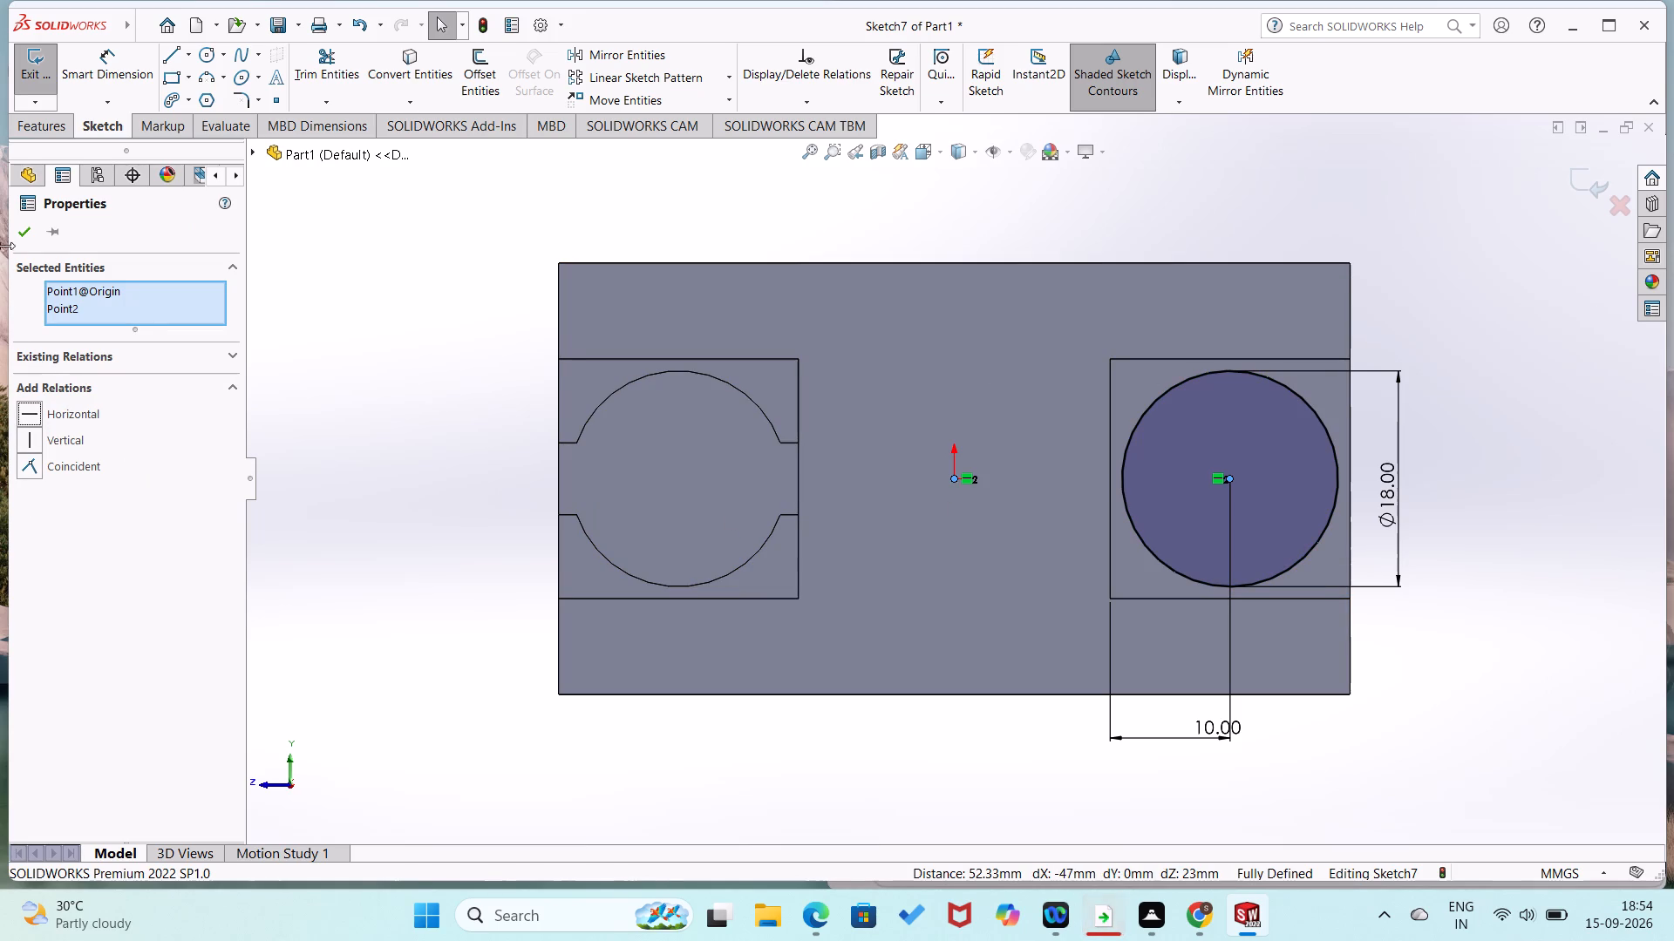
left_click(20, 239)
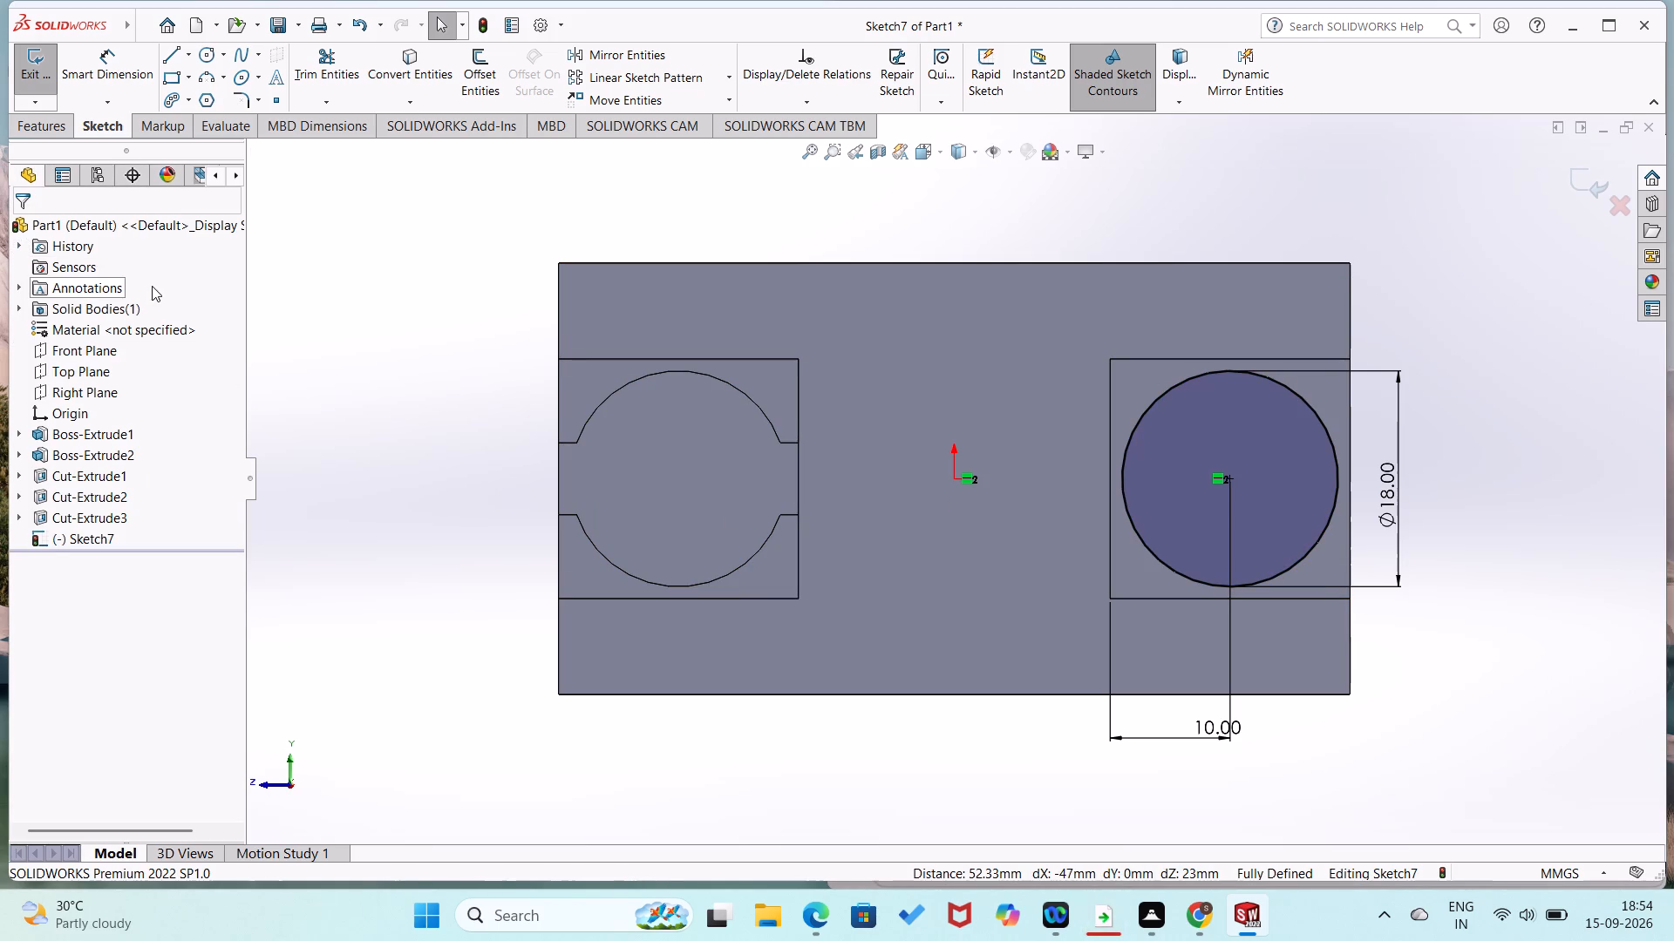
Cut-extrude the 18 mm circle into the second boss with a blind depth of 6 mm.
left_click(46, 130)
left_click(310, 91)
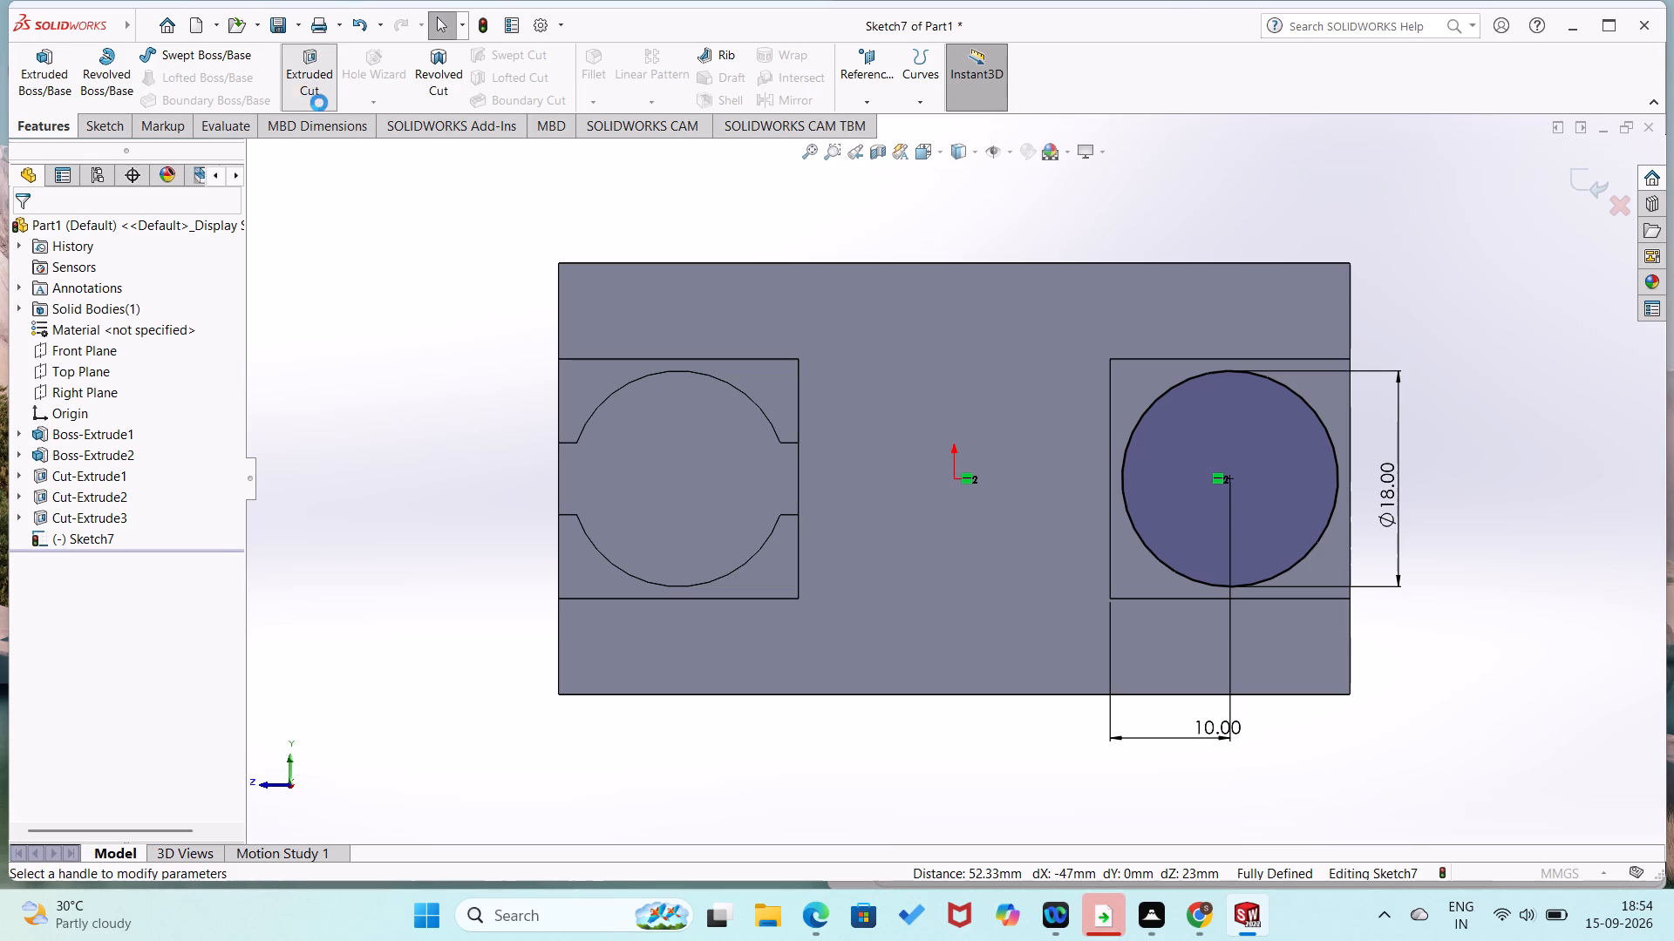
middle_click_drag(500, 289, 555, 354)
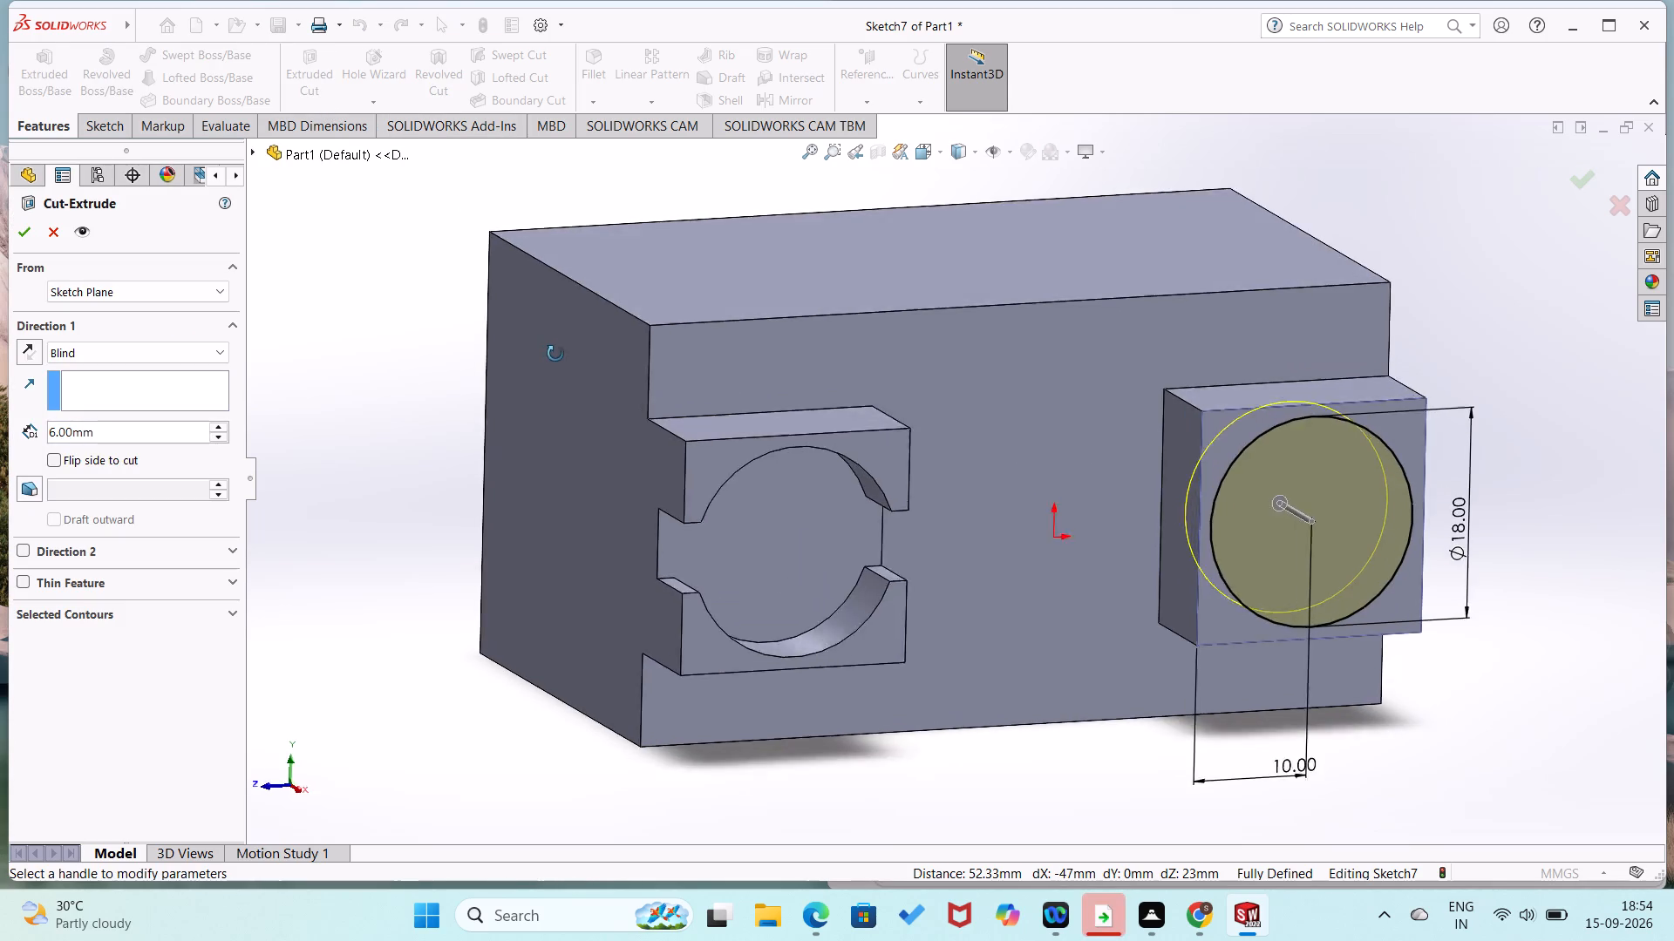
middle_click_drag(555, 354, 582, 373)
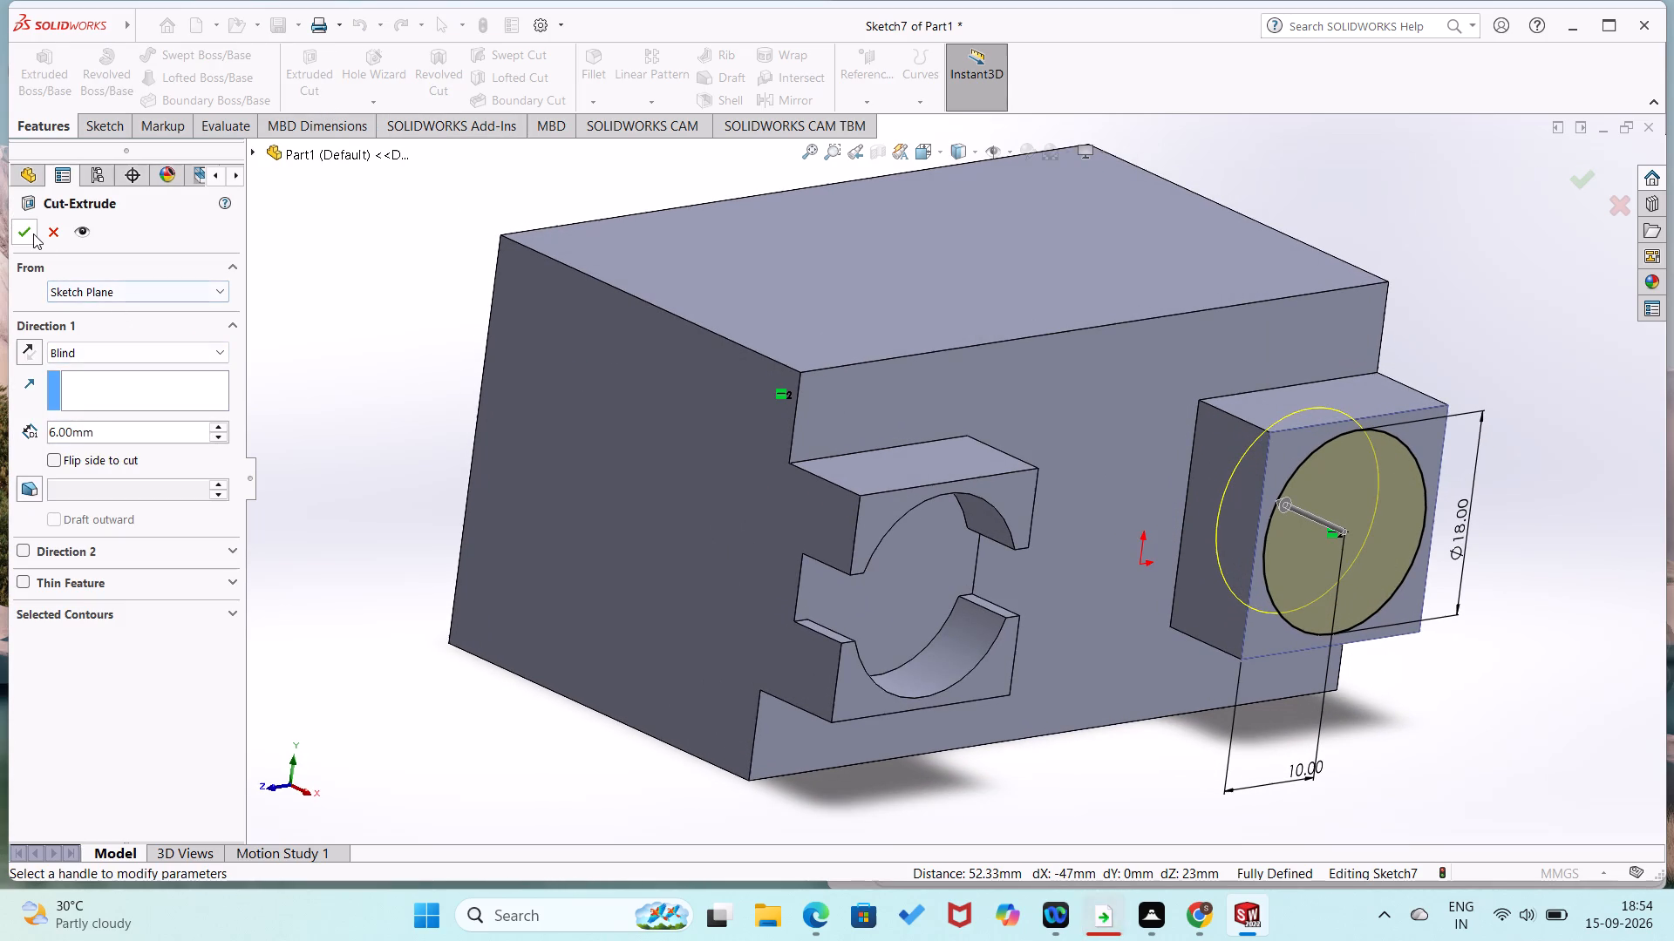
left_click(32, 234)
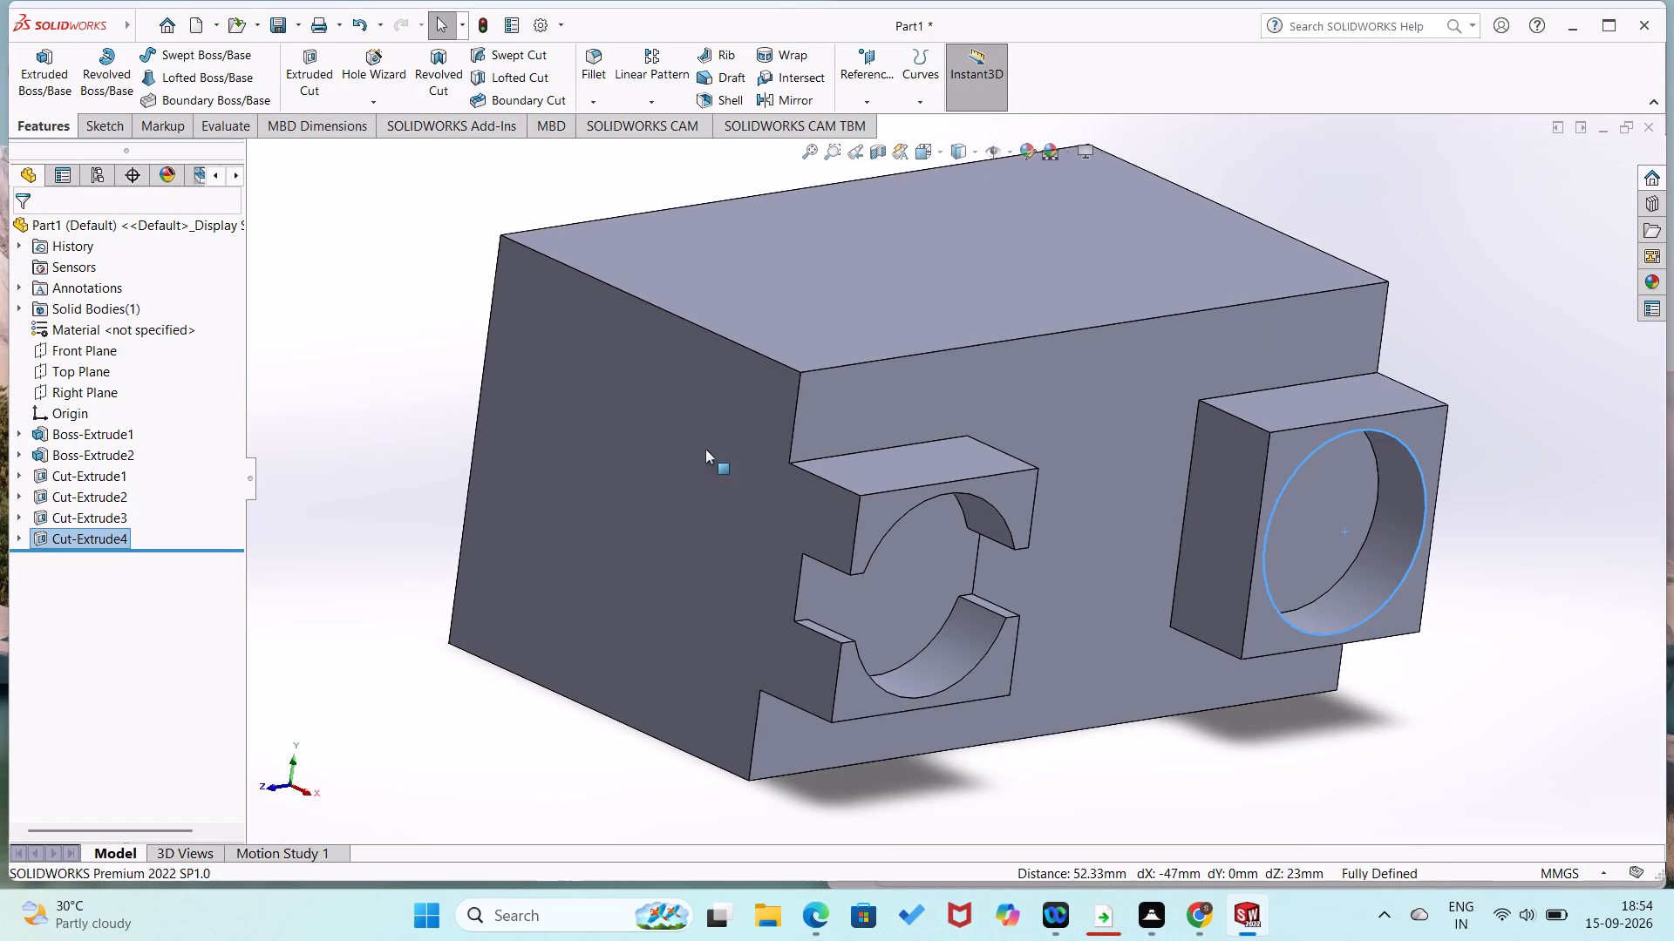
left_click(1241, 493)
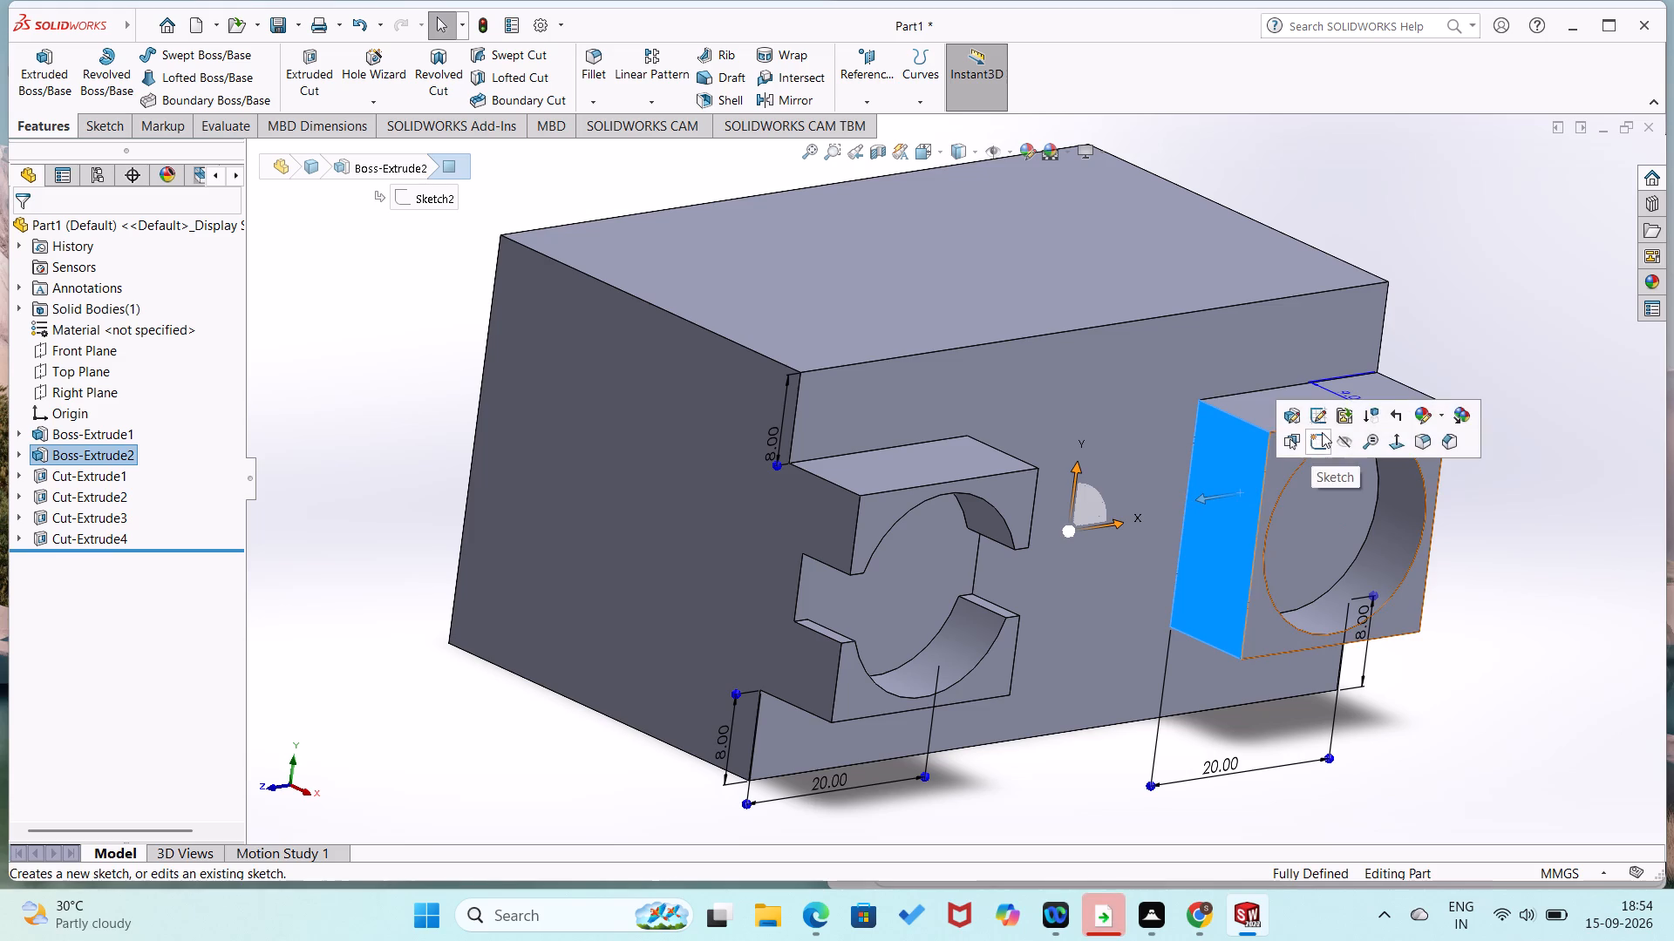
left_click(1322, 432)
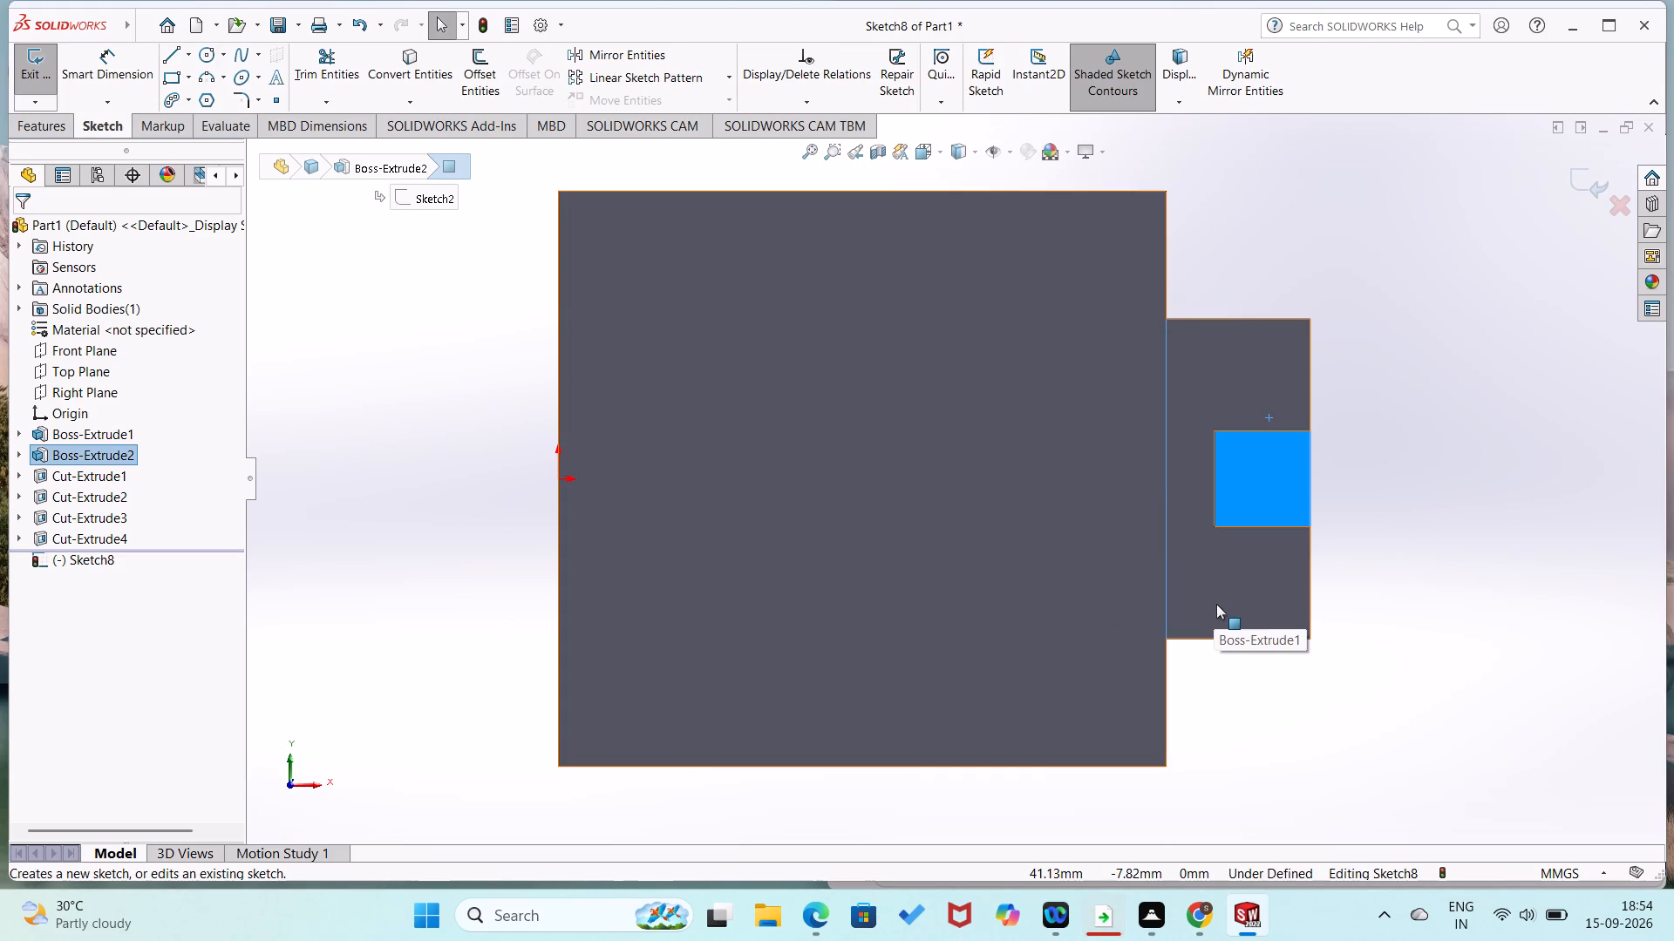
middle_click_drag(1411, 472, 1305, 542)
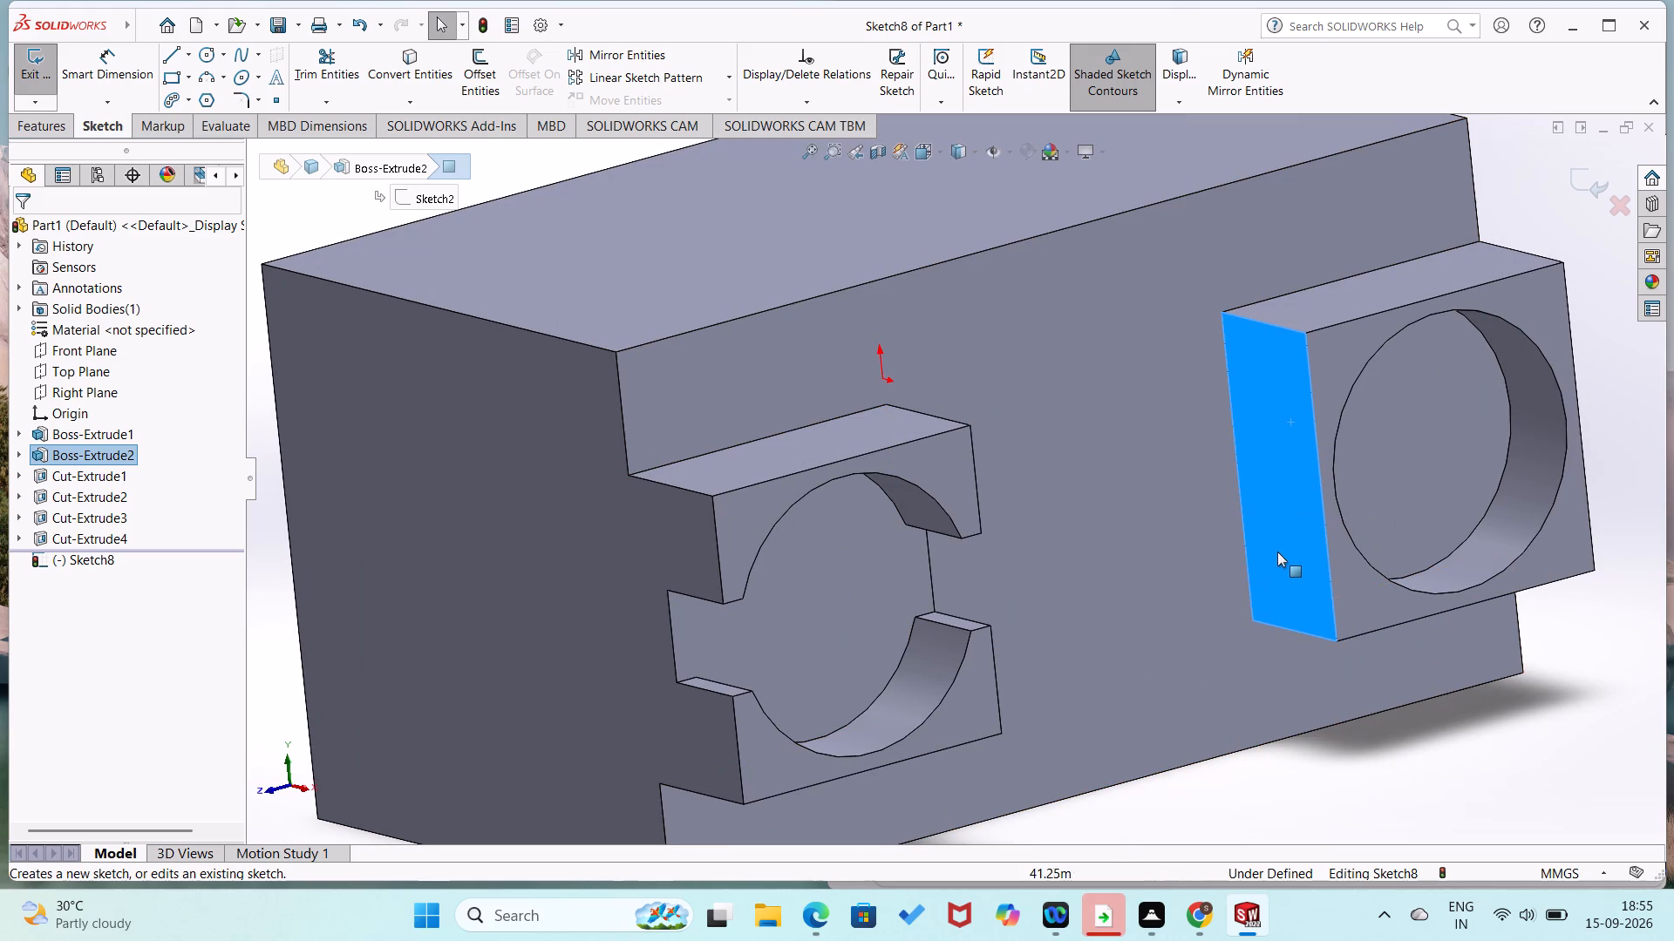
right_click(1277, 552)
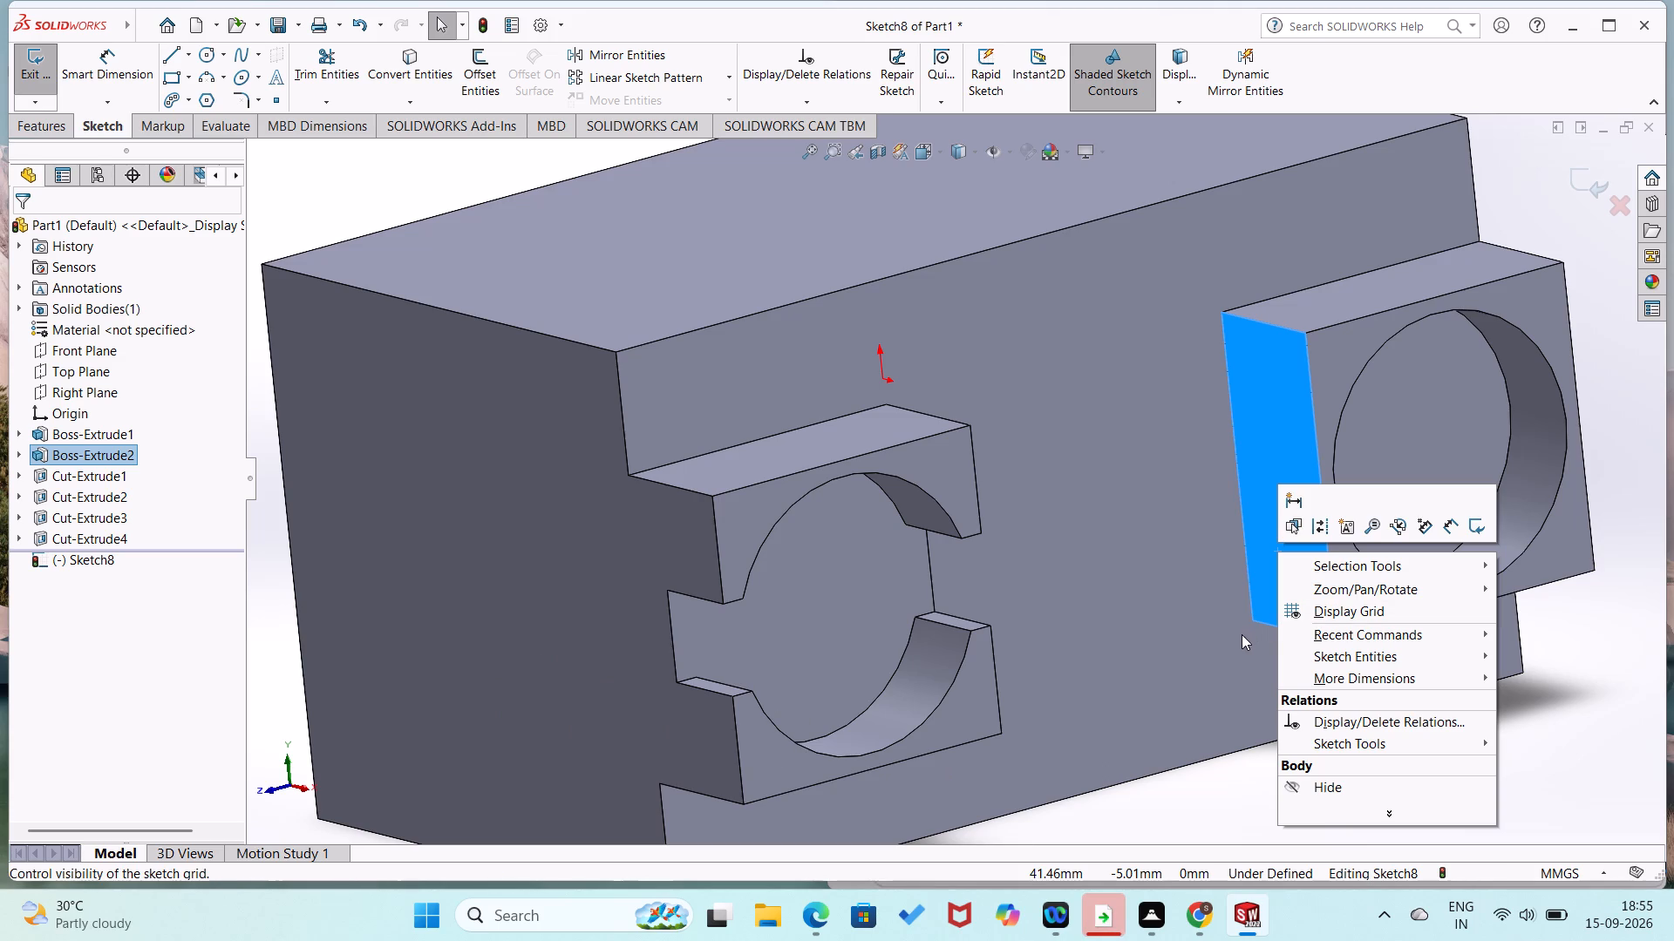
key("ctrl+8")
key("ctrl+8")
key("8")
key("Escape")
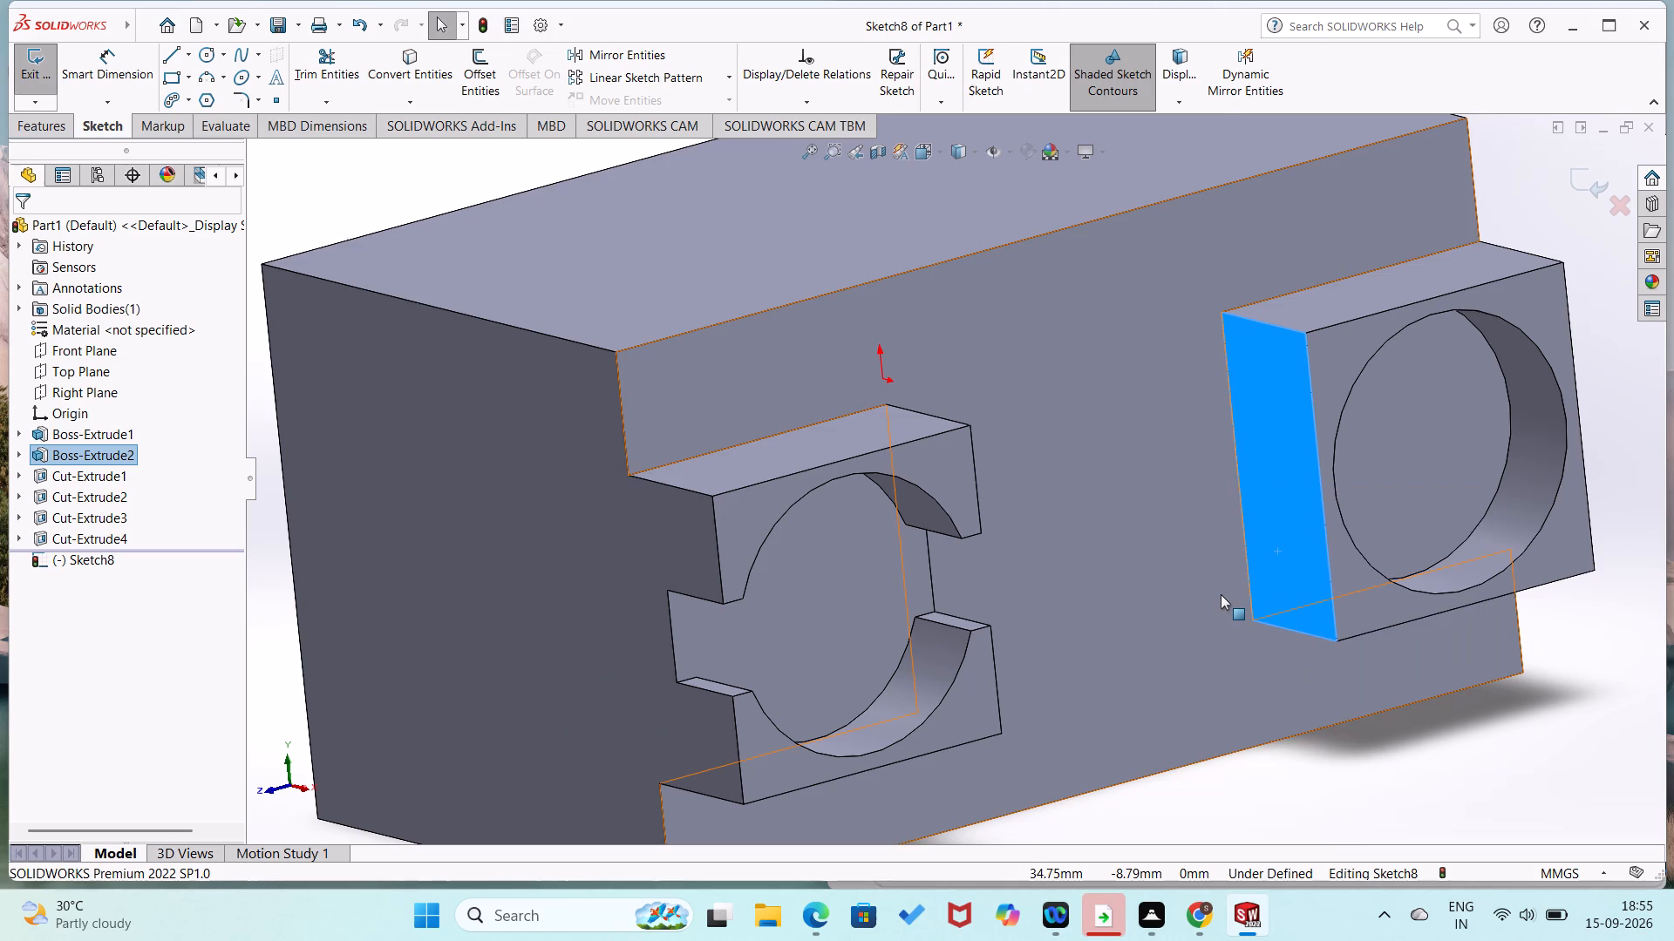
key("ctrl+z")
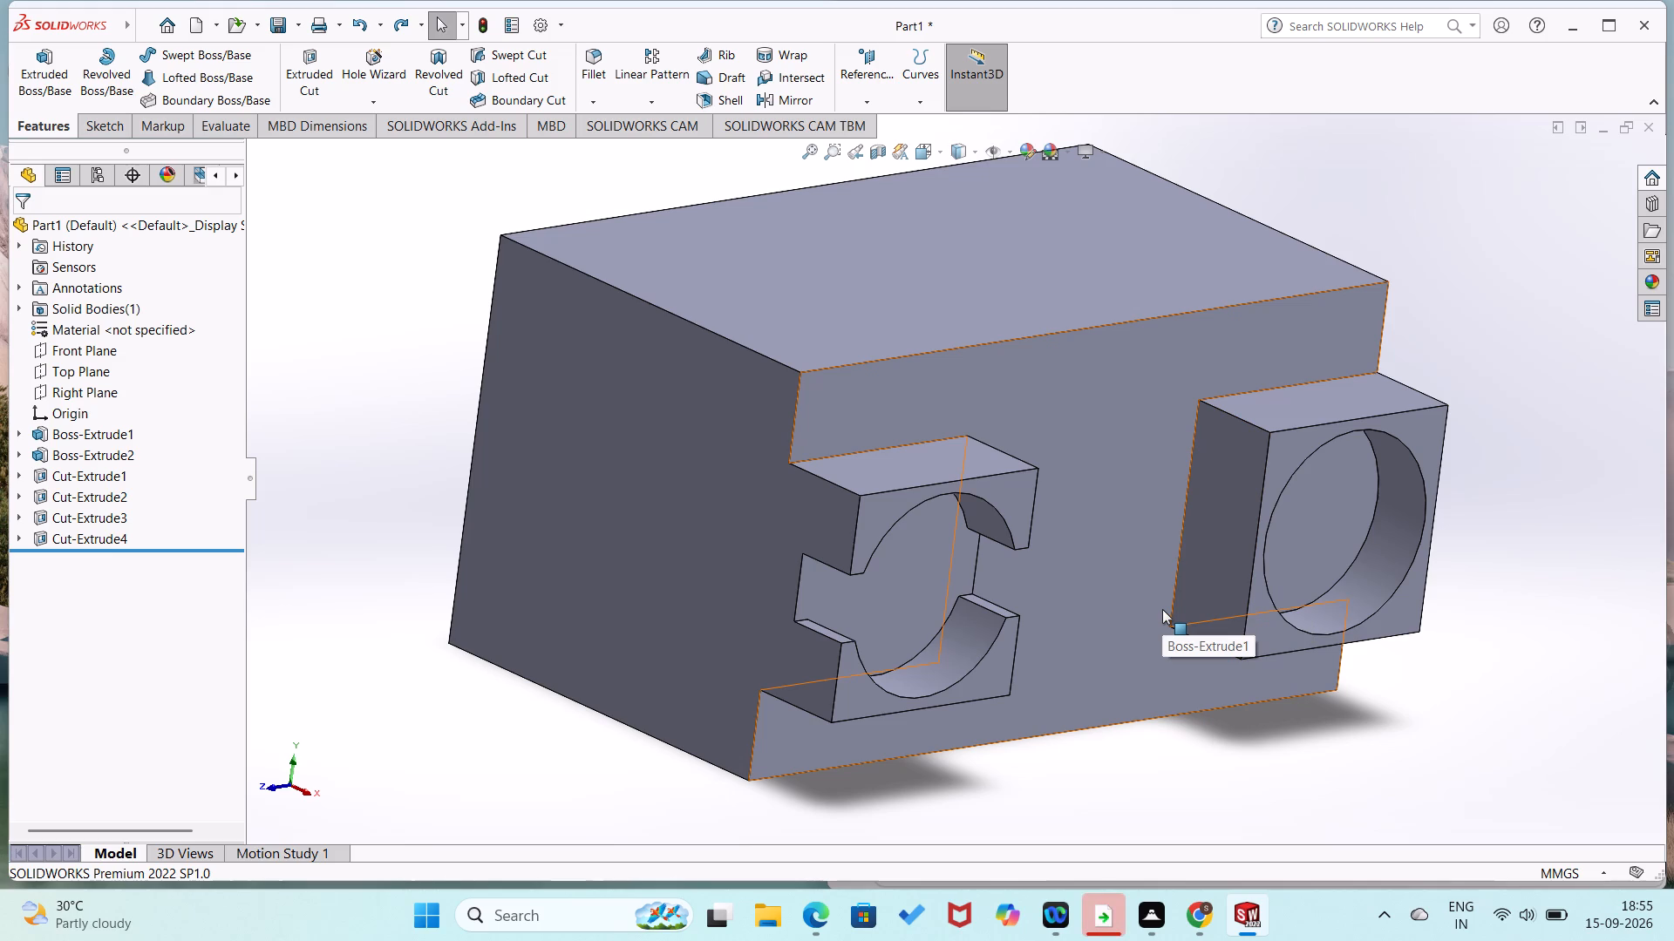
Undo the second boss's recess cut, the circle's Horizontal relation, the sketched line, the 10 mm position dimension and the 18 mm diameter value.
key("ctrl+z")
key("ctrl+z")
key("ctrl+z")
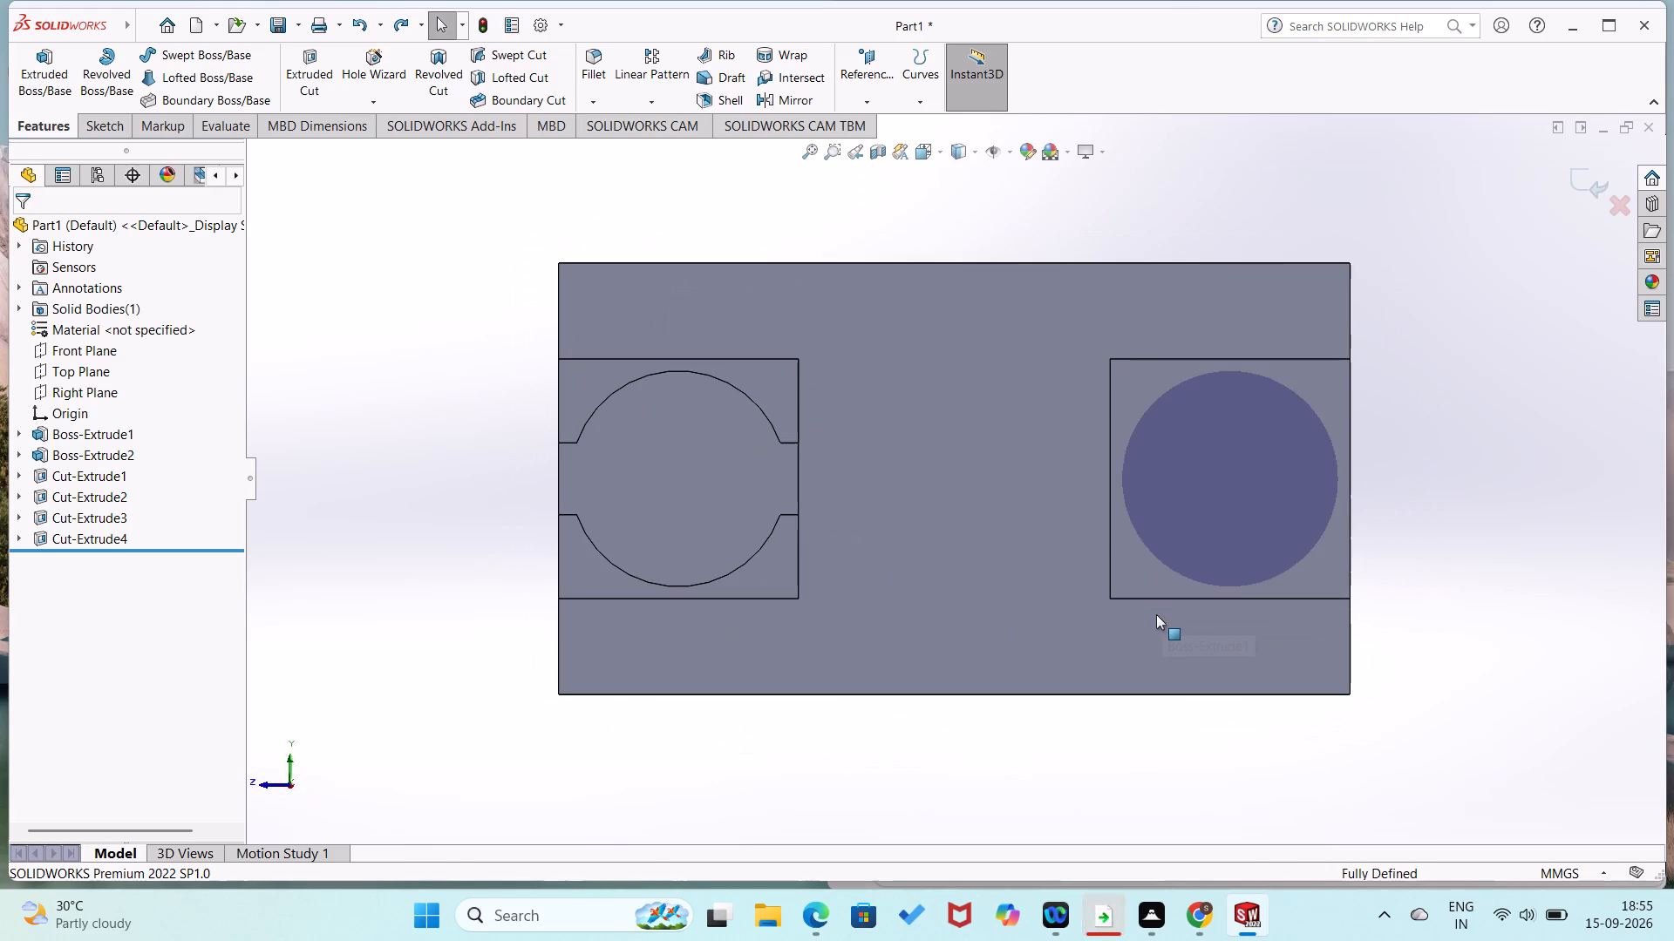
key("ctrl+z")
key("ctrl+z")
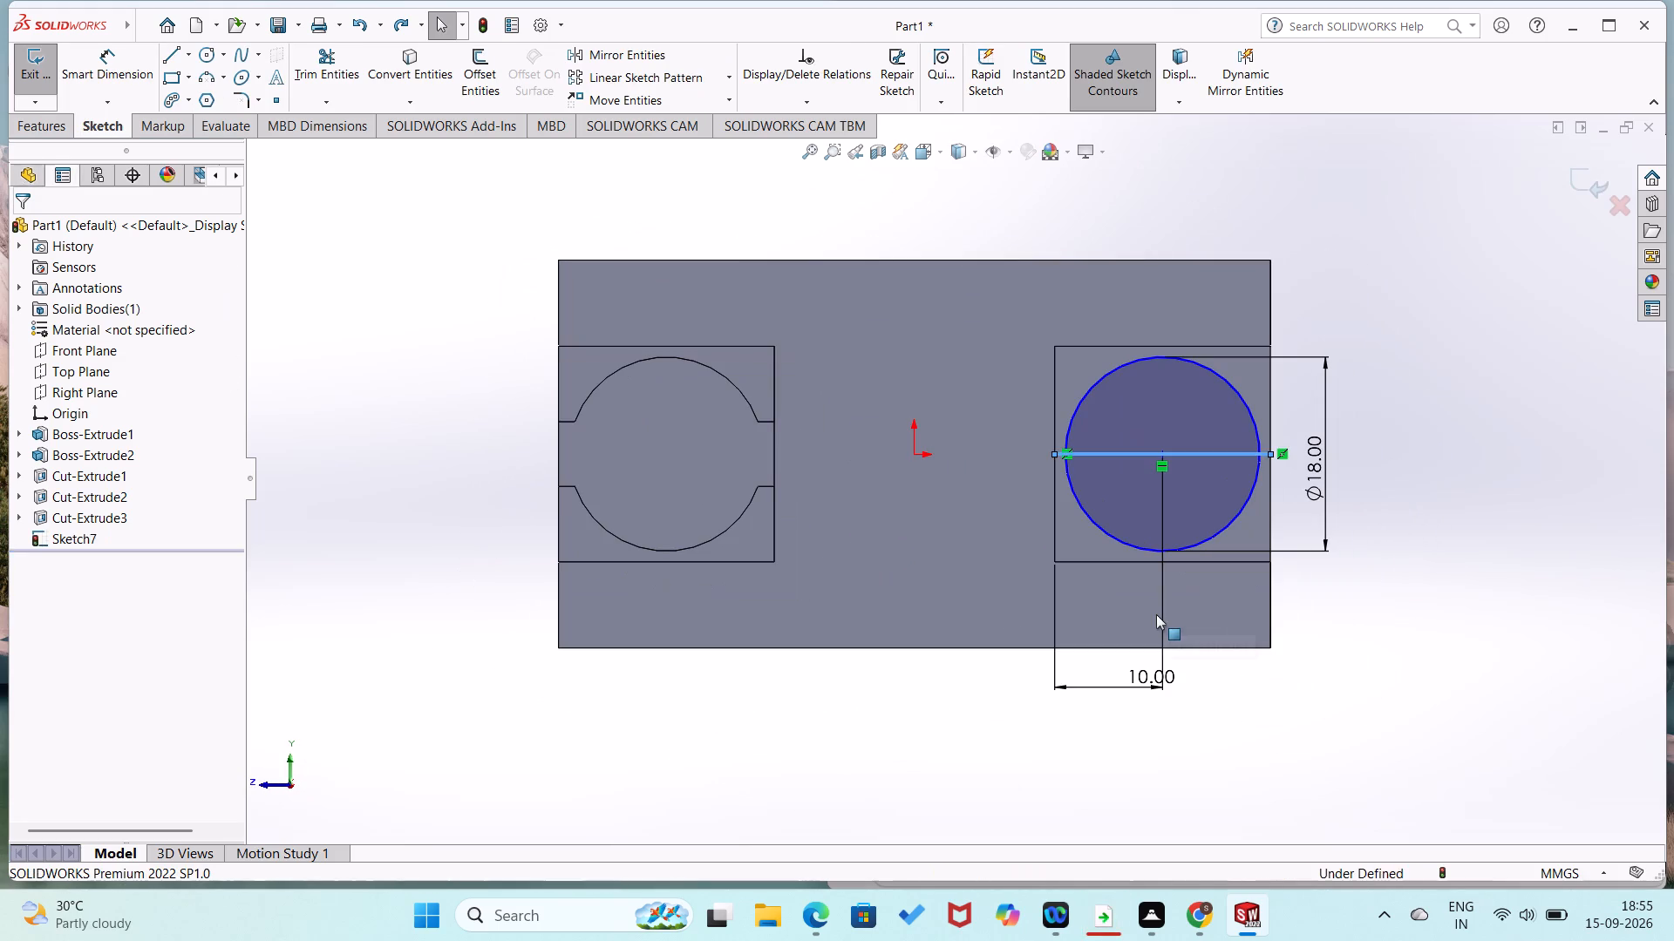
key("ctrl+z")
key("ctrl+z")
key("ctrl+z")
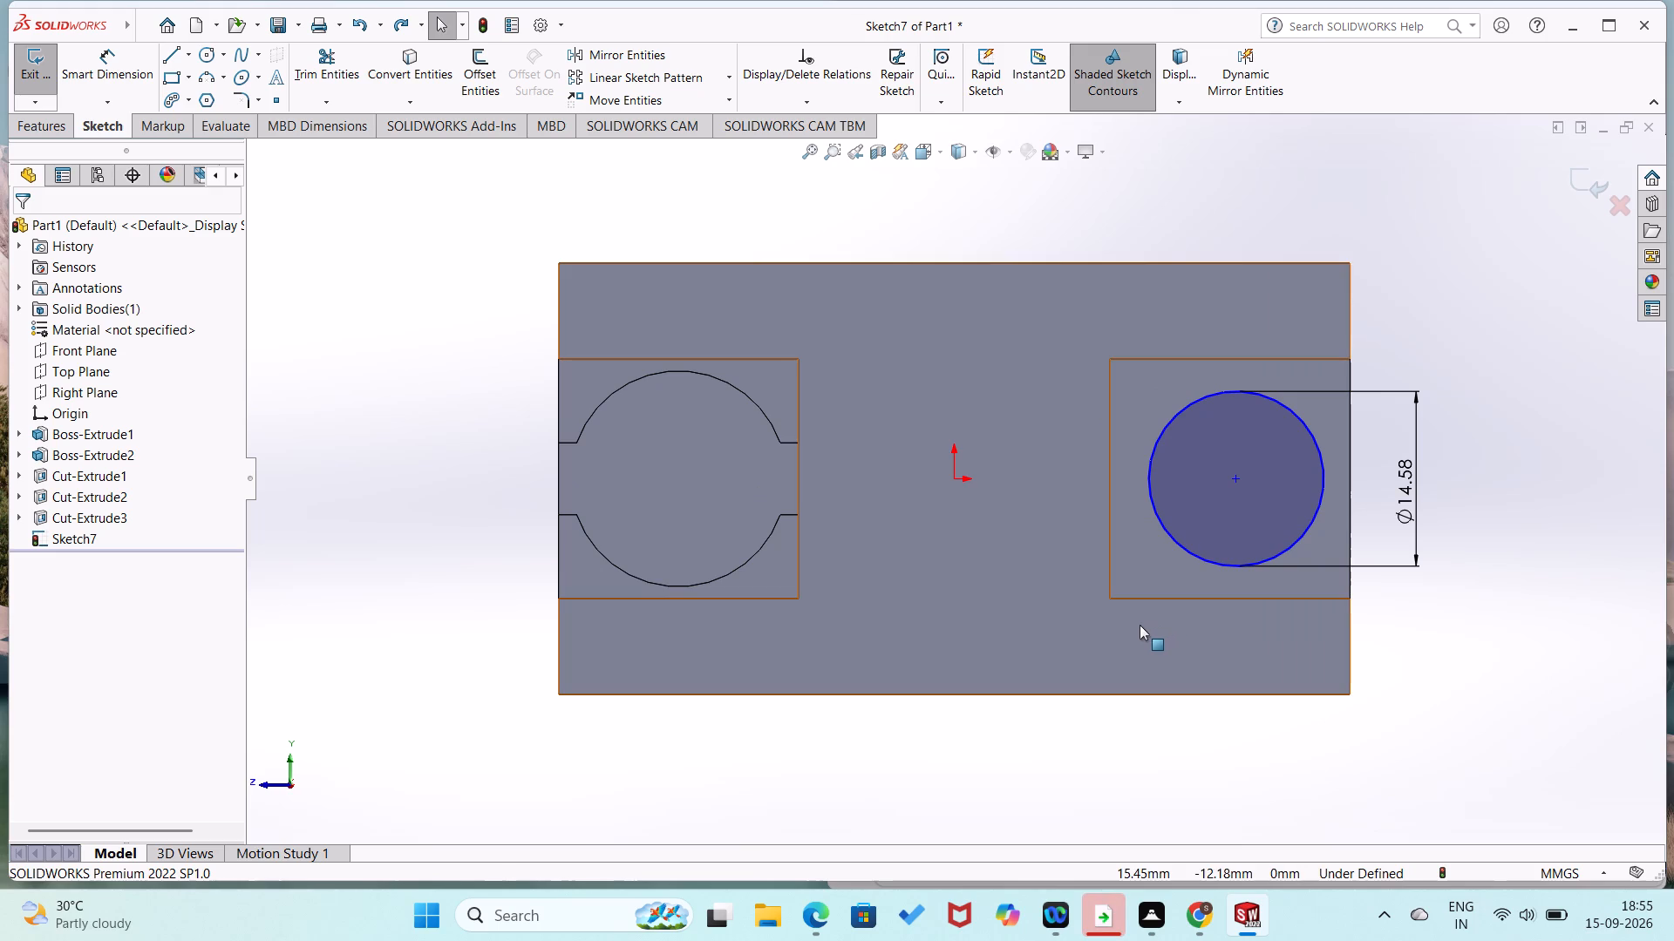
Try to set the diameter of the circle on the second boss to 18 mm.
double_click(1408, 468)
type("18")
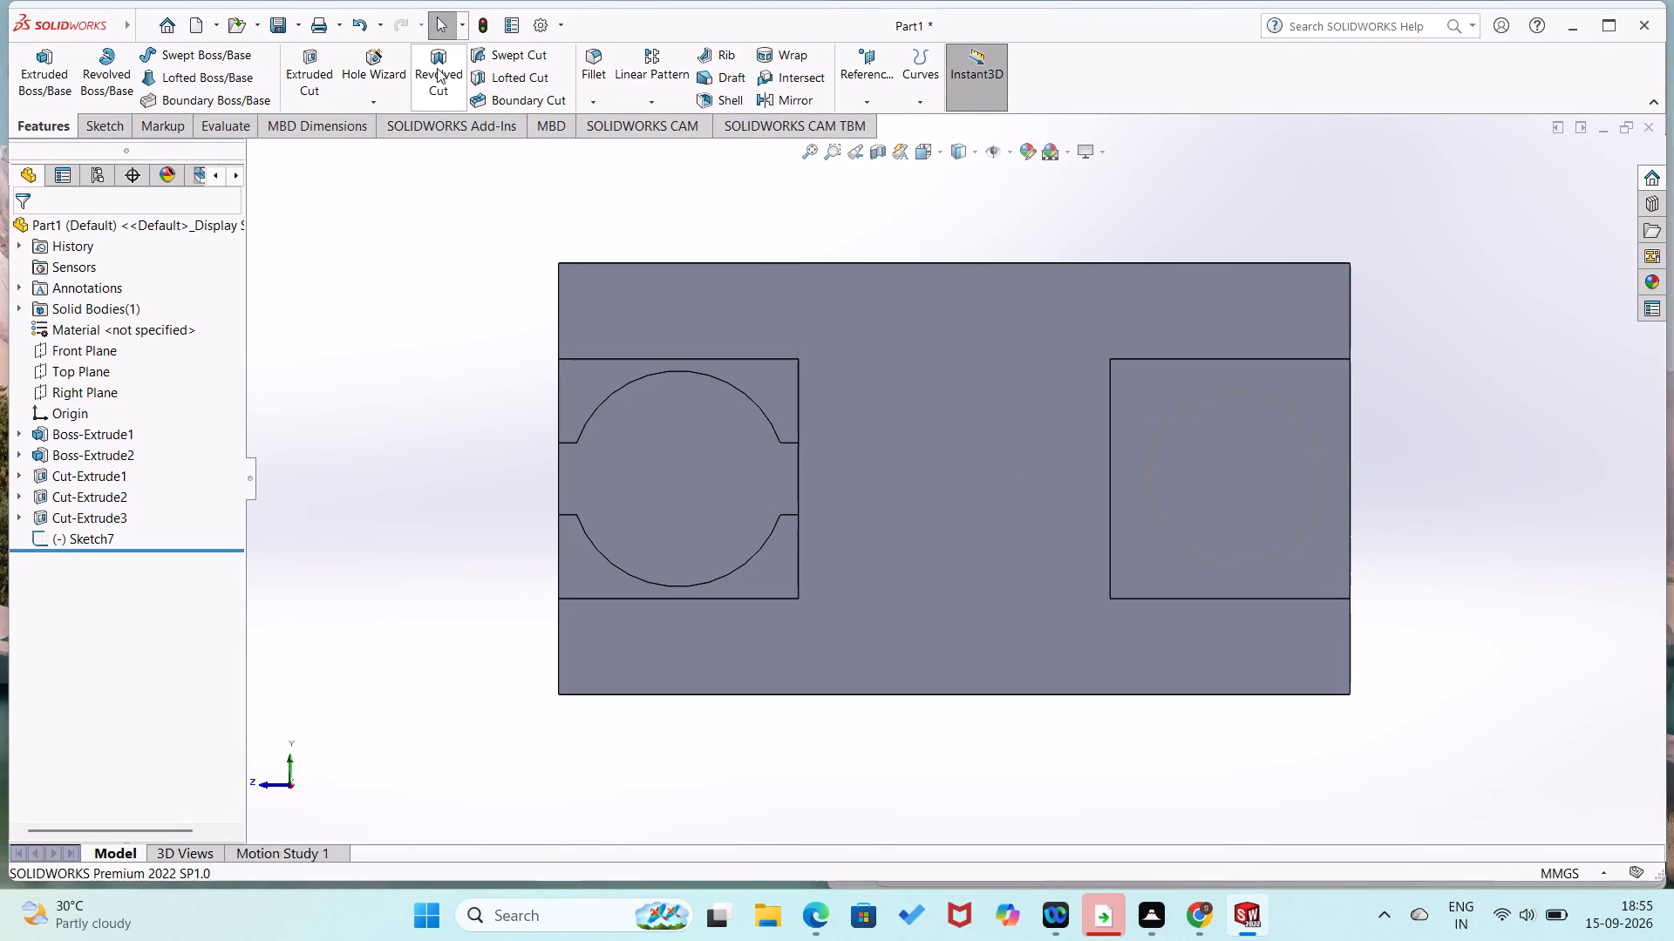
In a new sketch on the second boss's front face, draw a circle about 11.6 mm in diameter, centred on the existing circle's centre.
middle_click(892, 366)
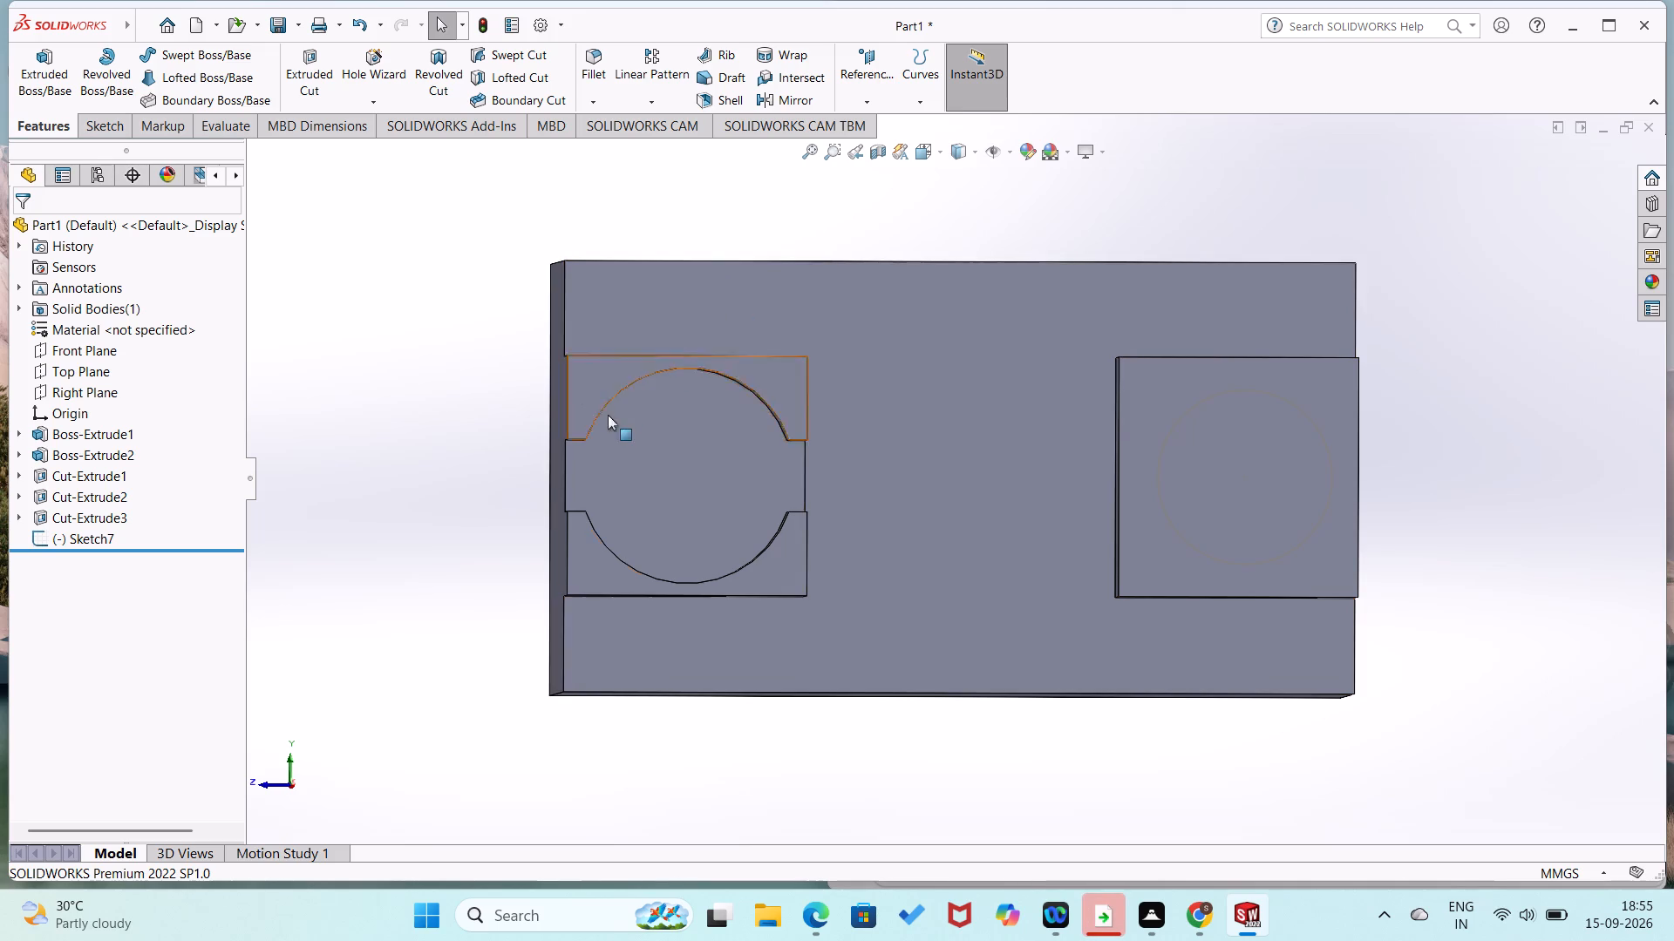
middle_click_drag(528, 446, 504, 454)
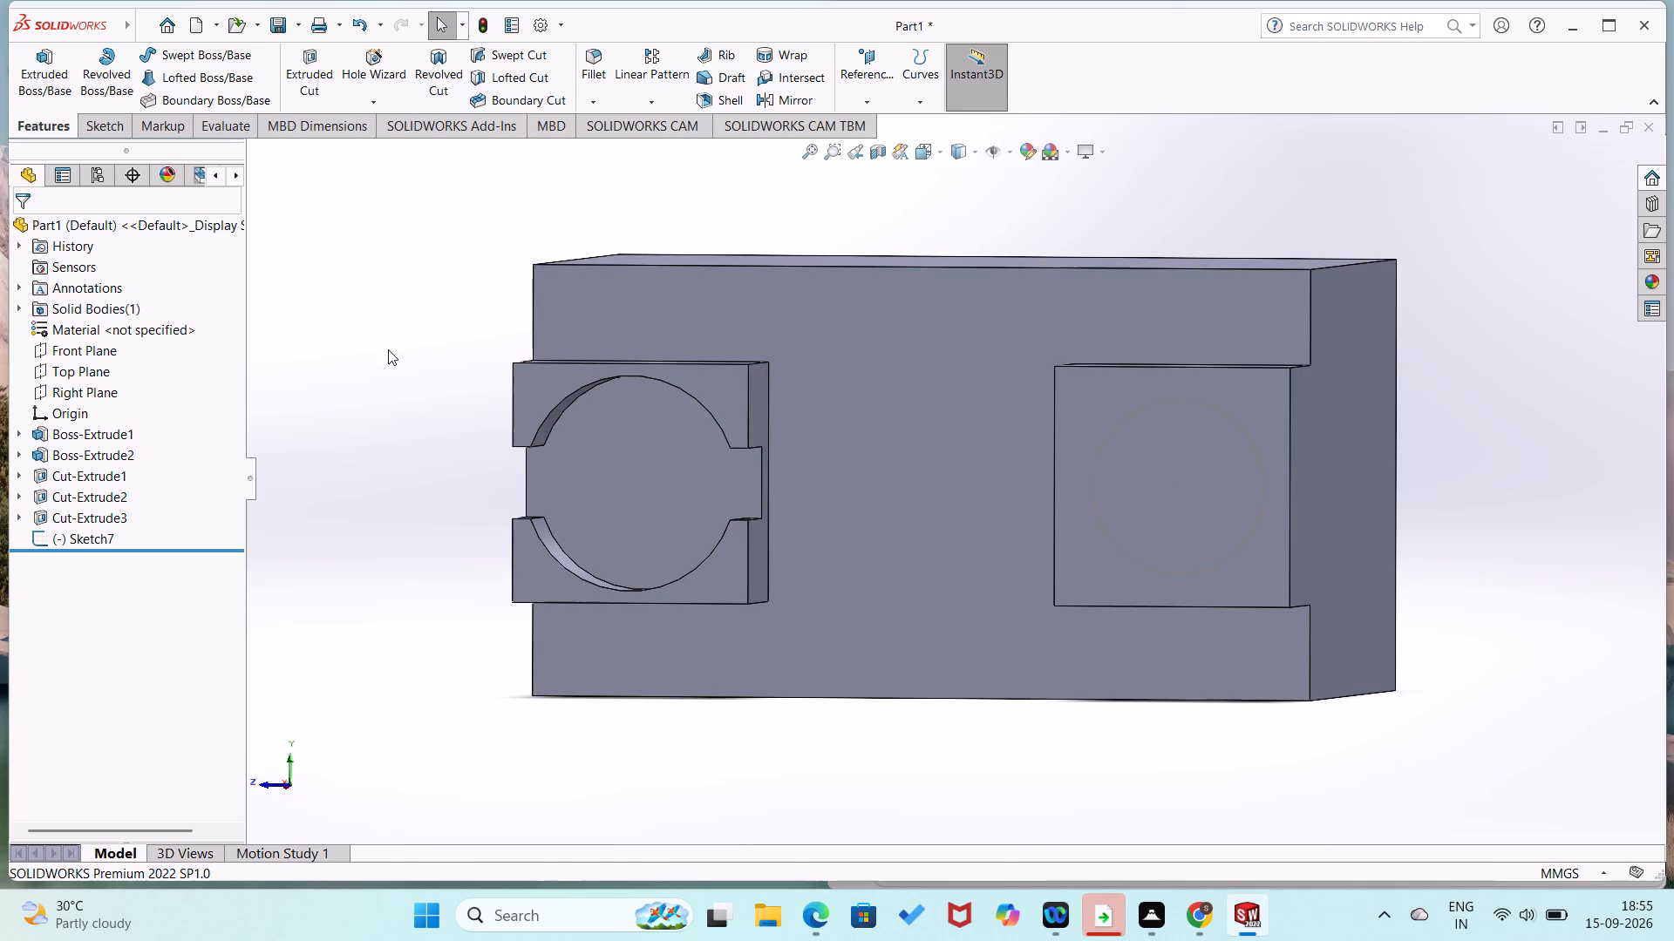
left_click(89, 122)
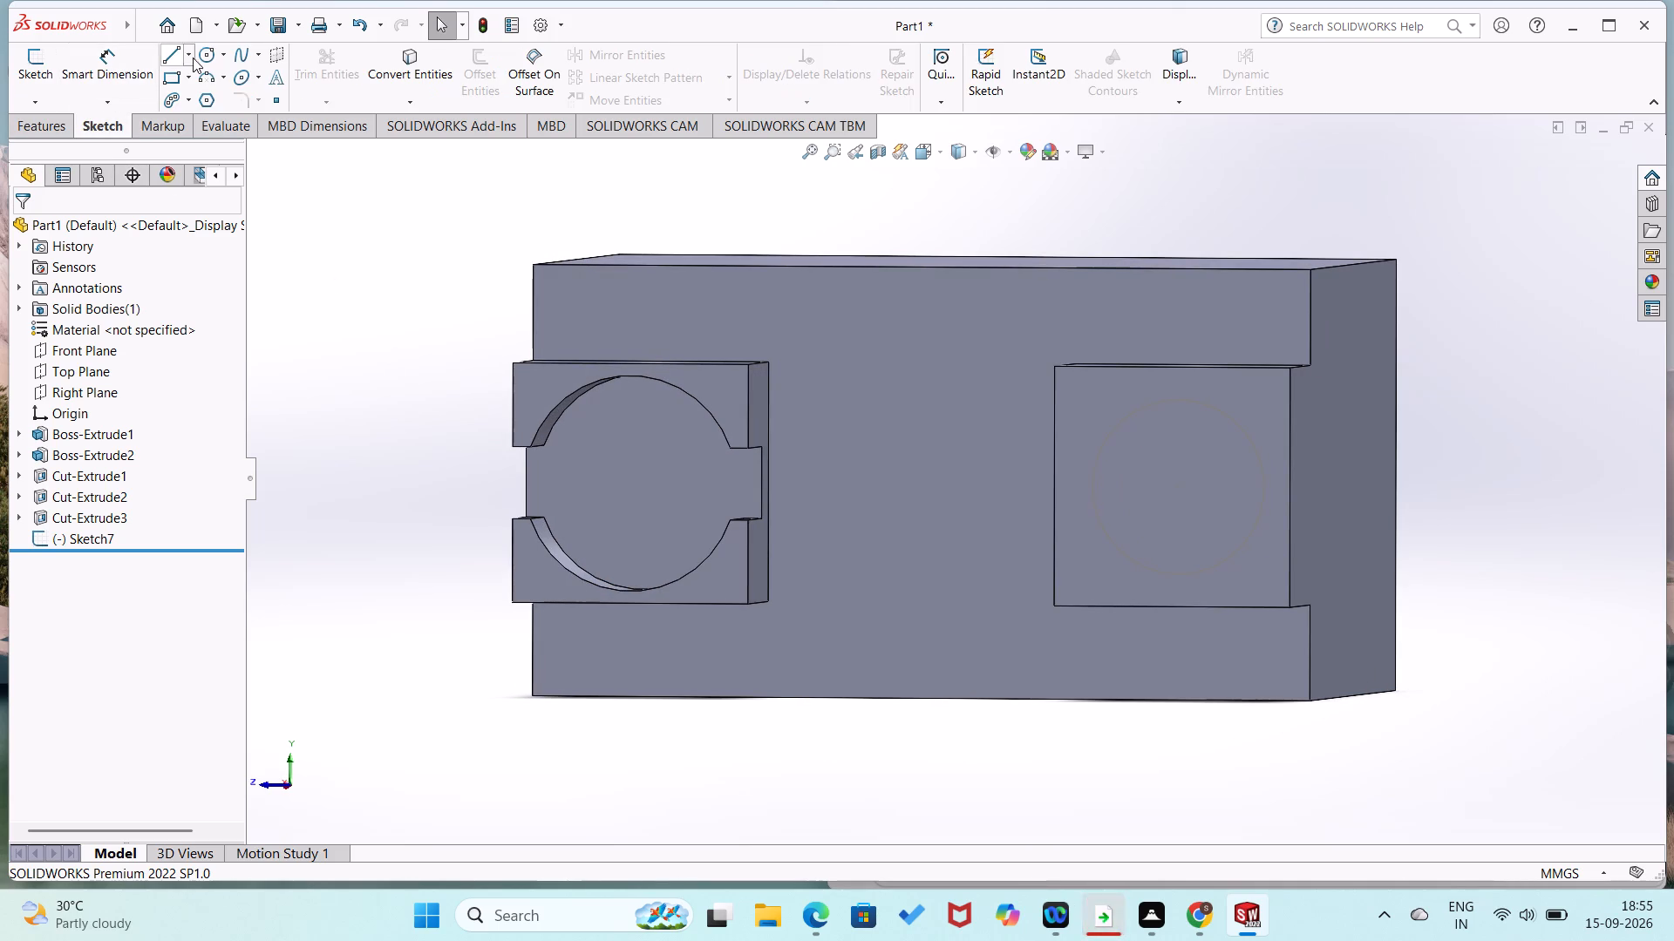
left_click(212, 51)
middle_click_drag(1190, 572, 1248, 557)
key("Escape")
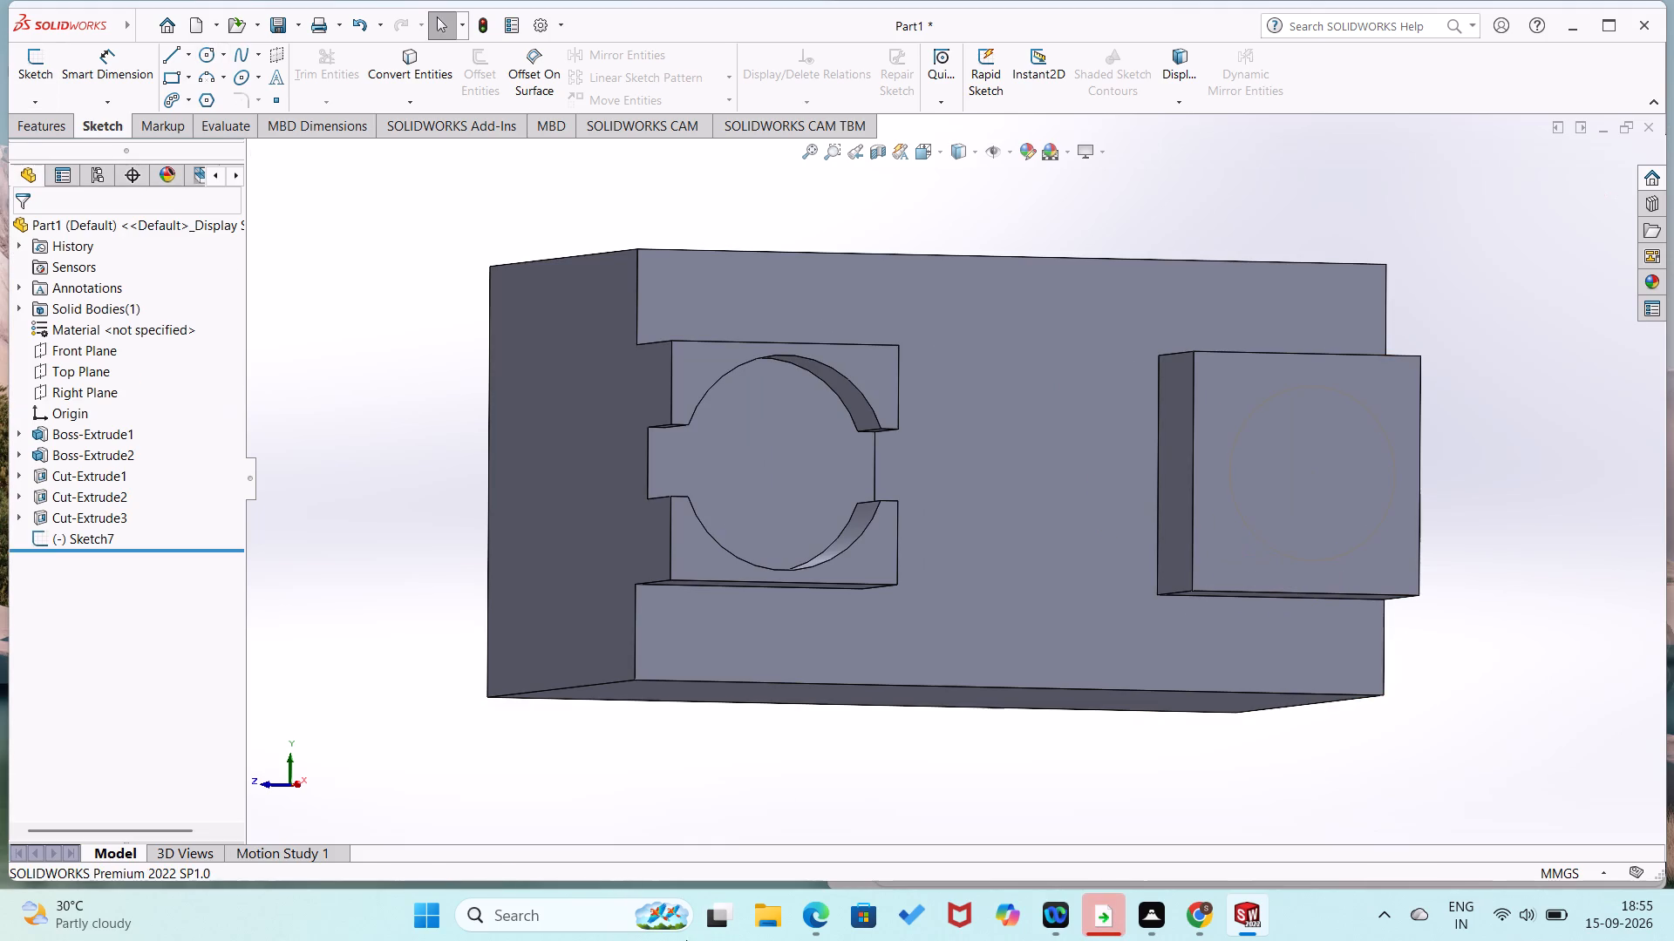
left_click(1221, 499)
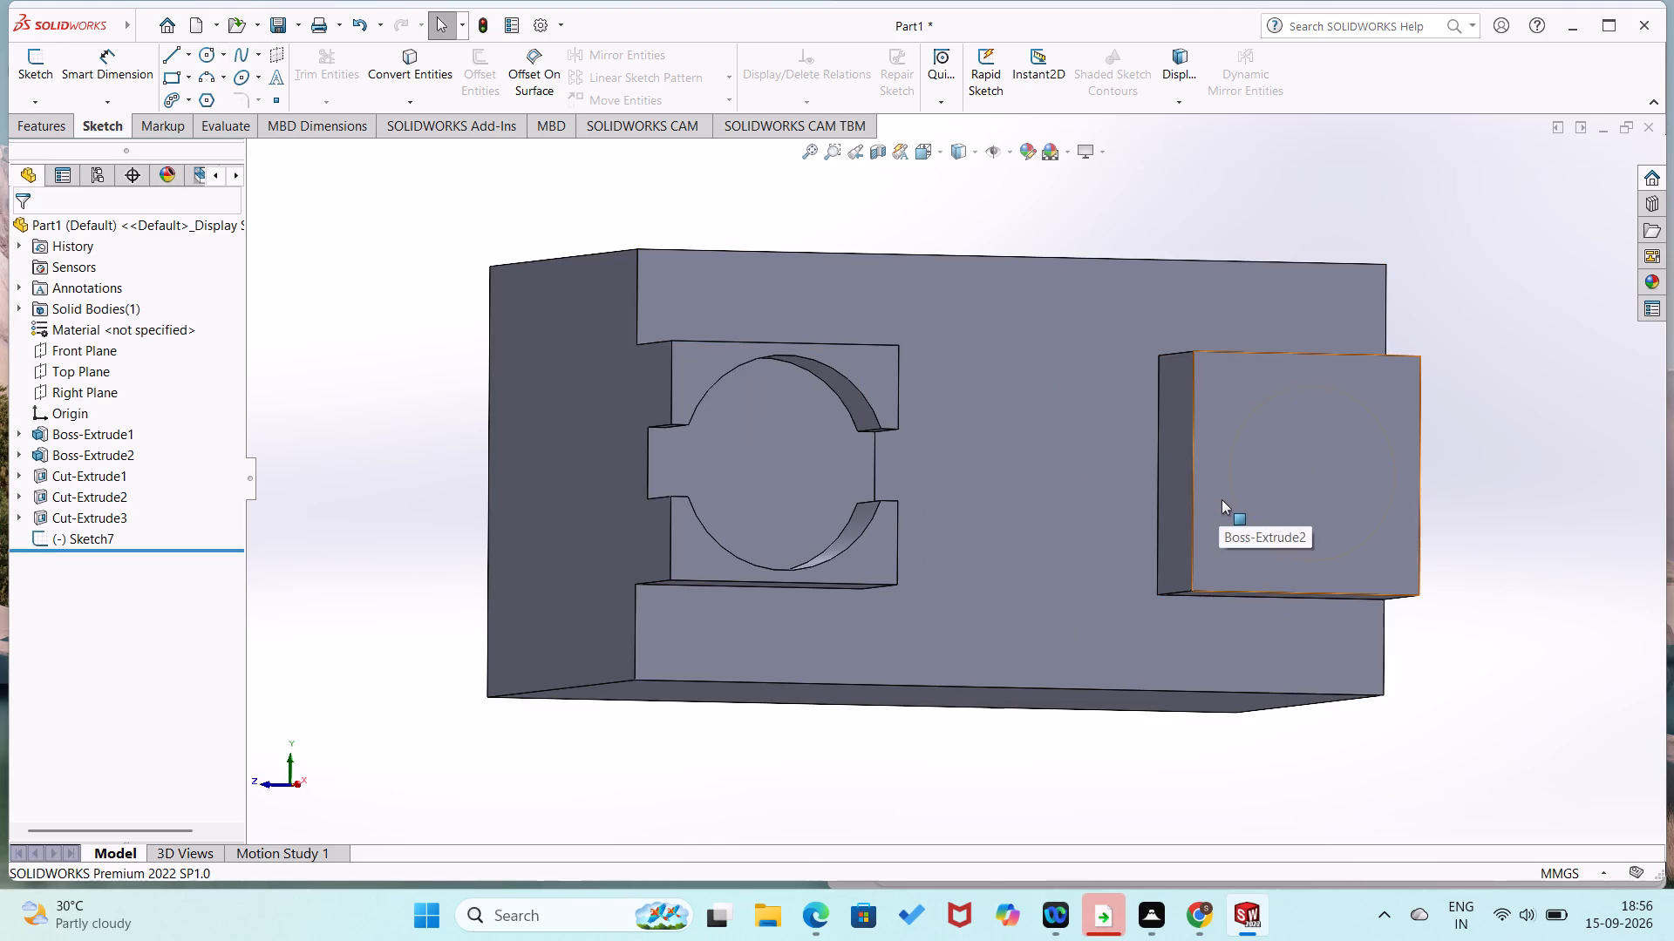
left_click(1296, 449)
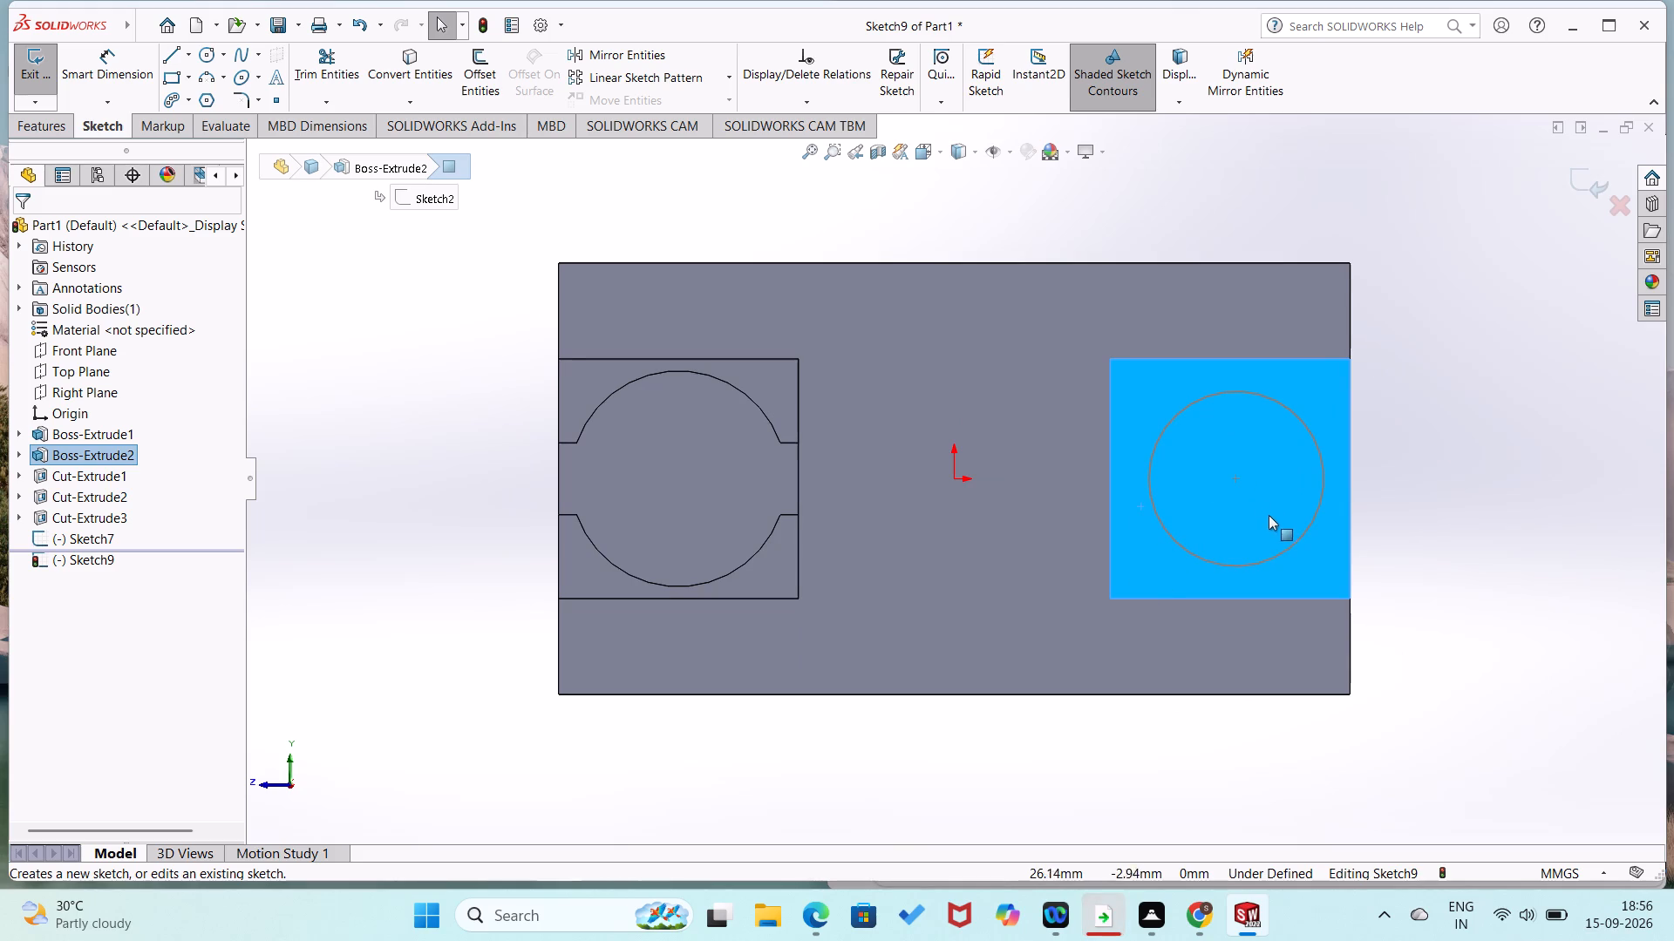
left_click(1285, 555)
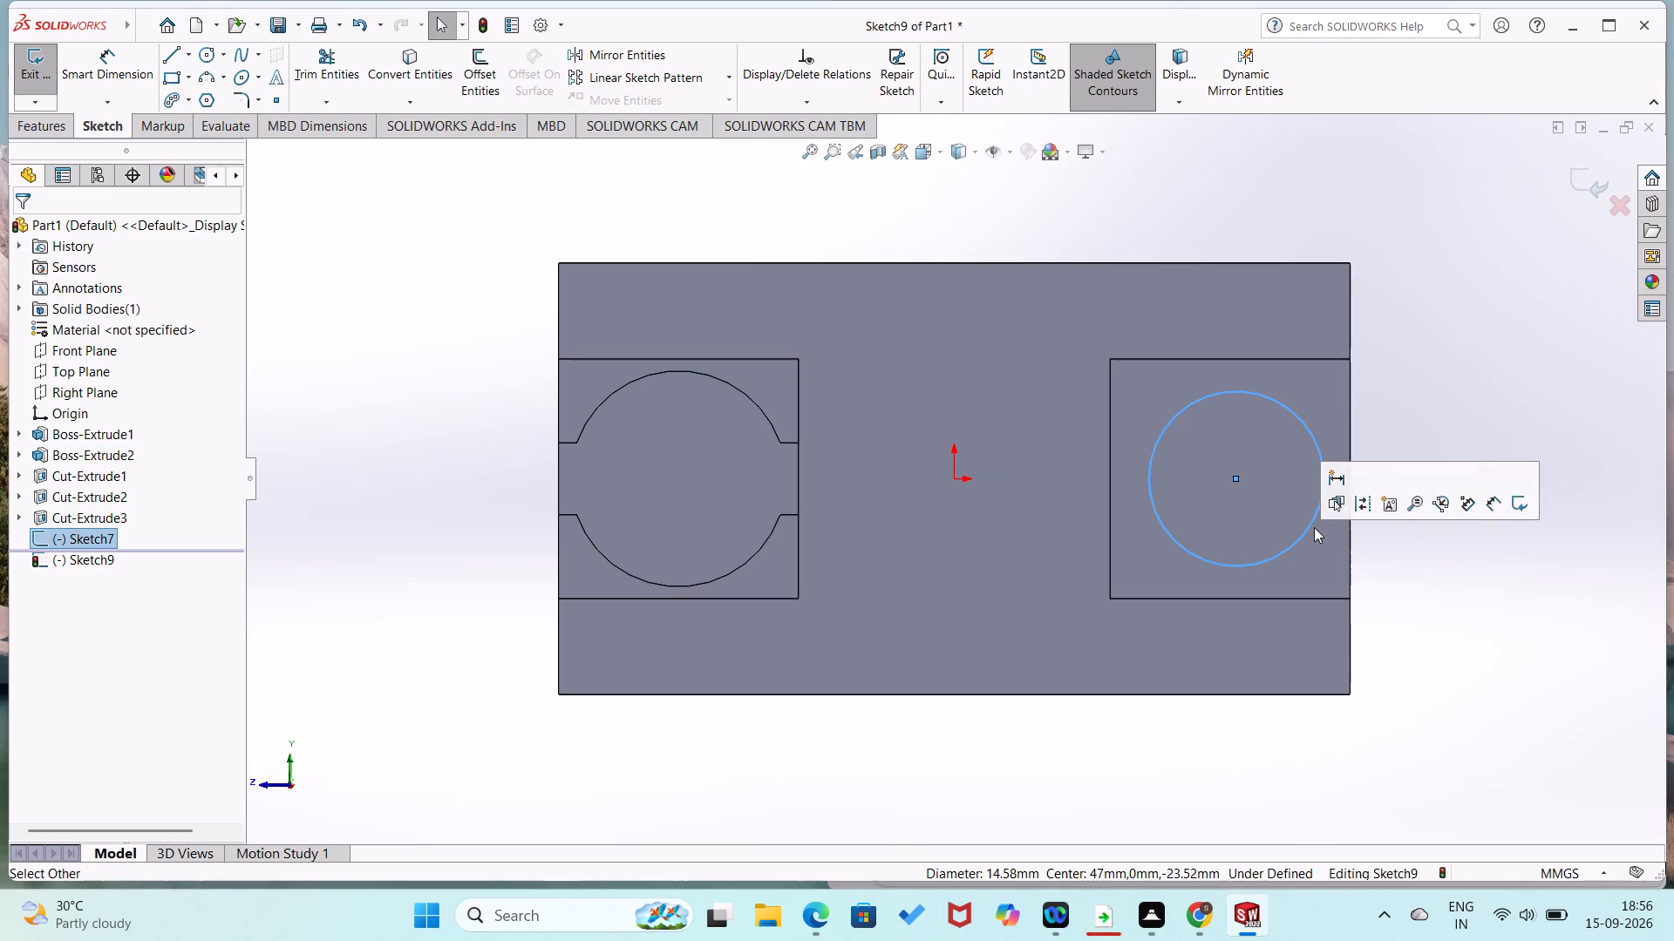
left_click(1411, 559)
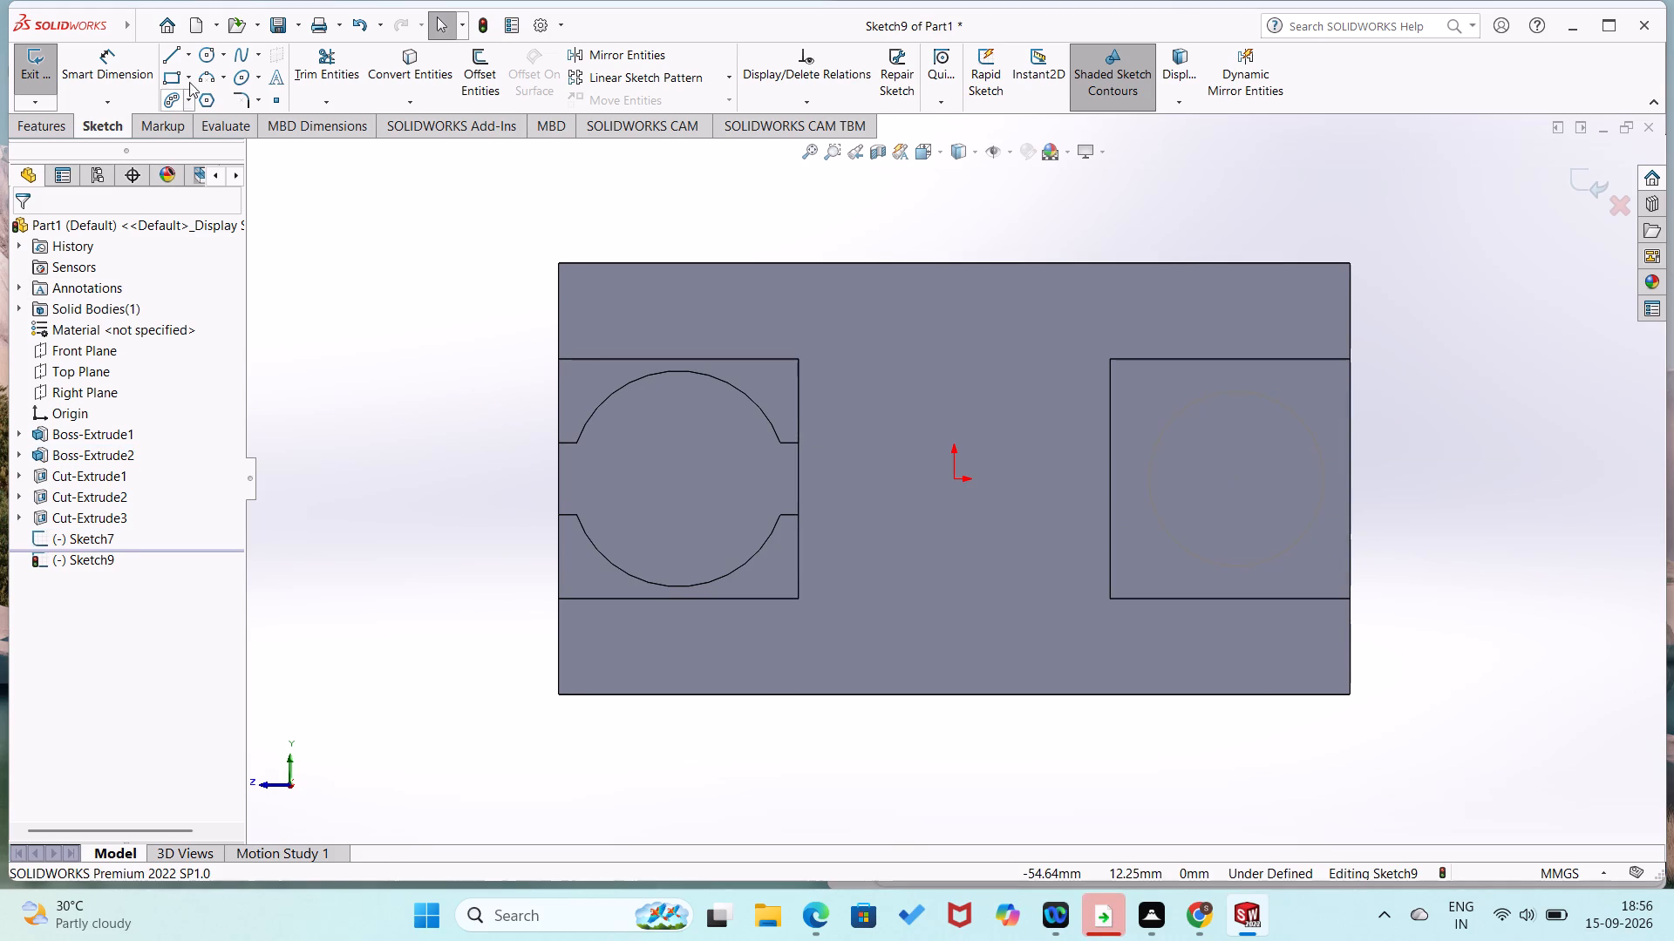
left_click(203, 60)
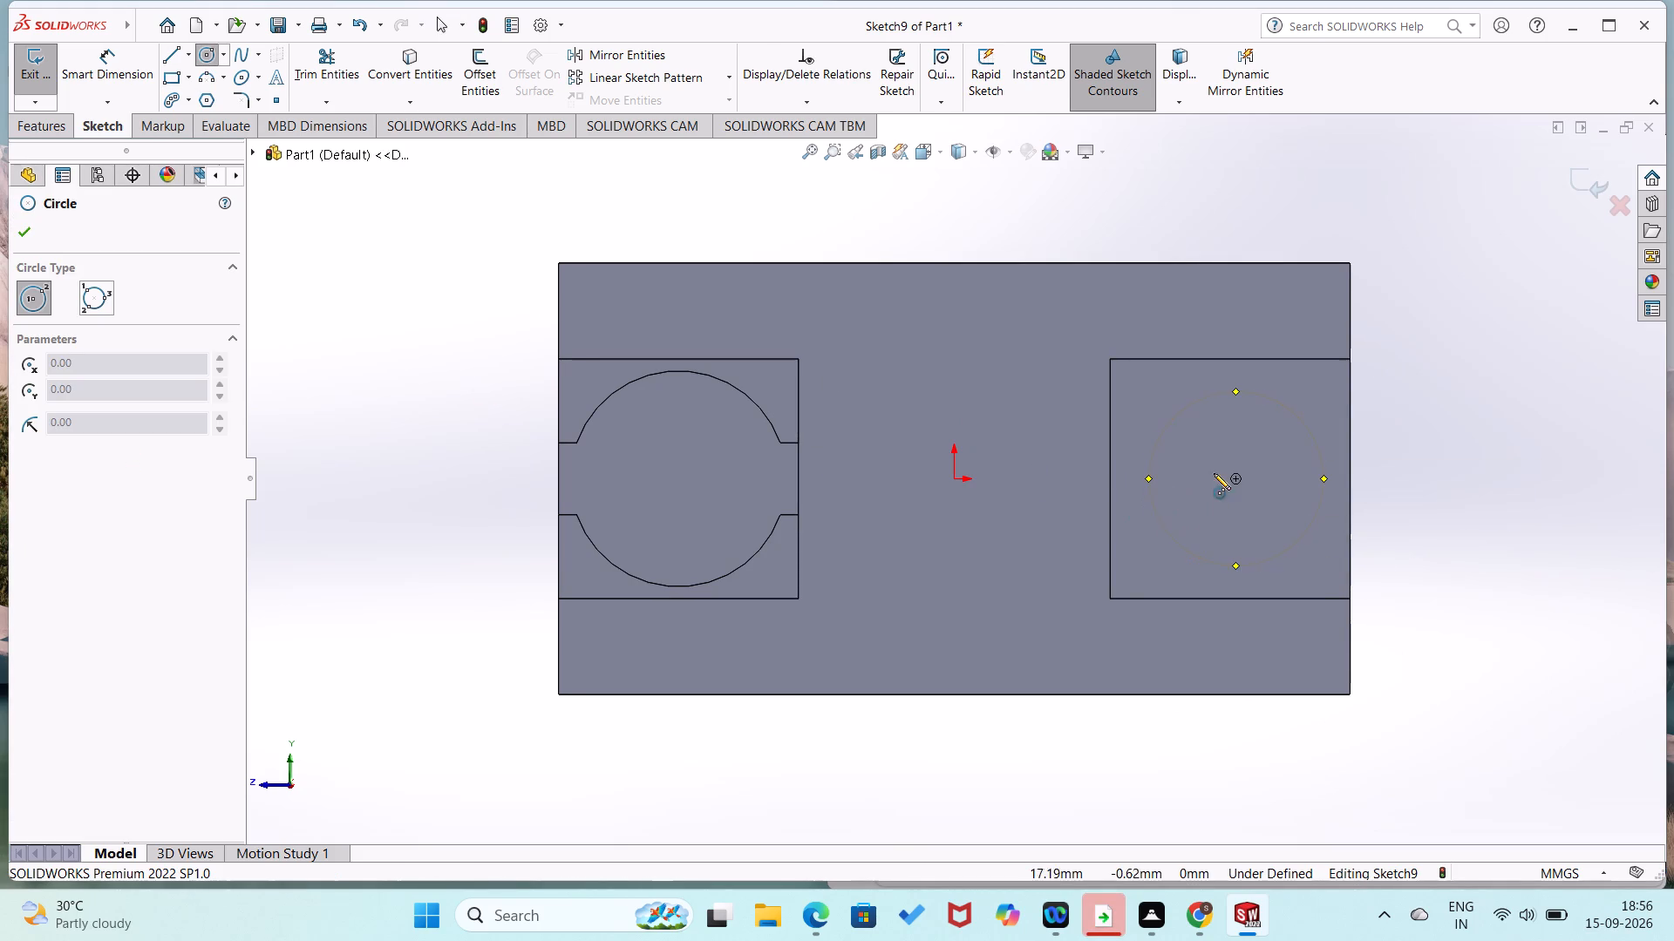
left_click(1239, 479)
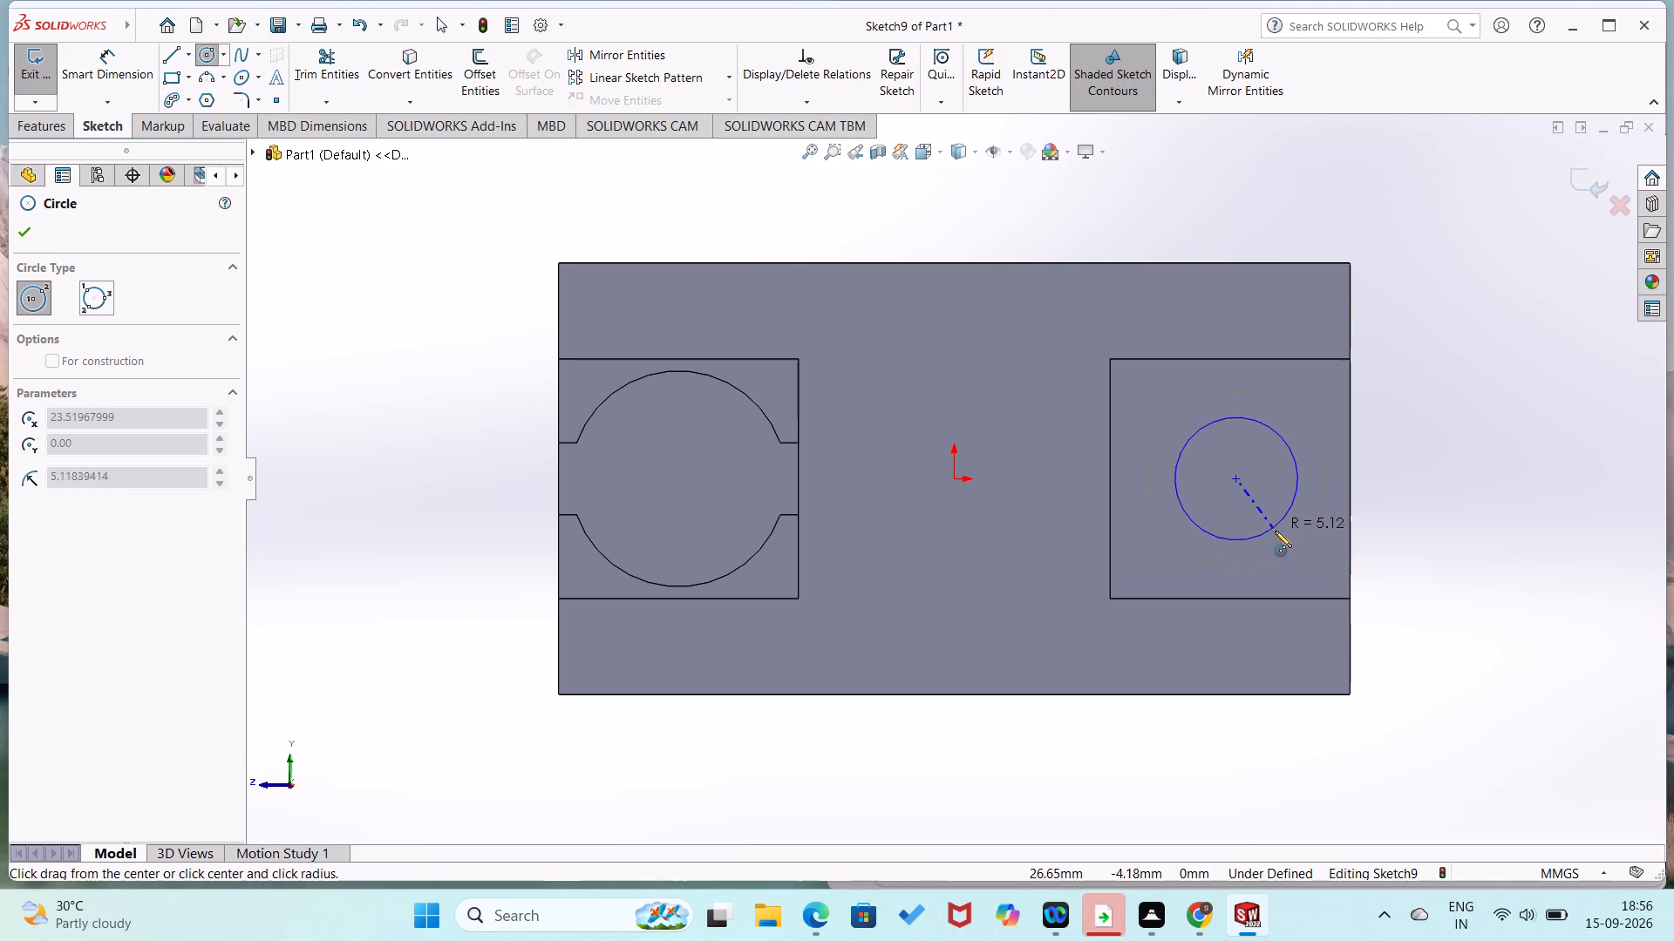
left_click(1277, 535)
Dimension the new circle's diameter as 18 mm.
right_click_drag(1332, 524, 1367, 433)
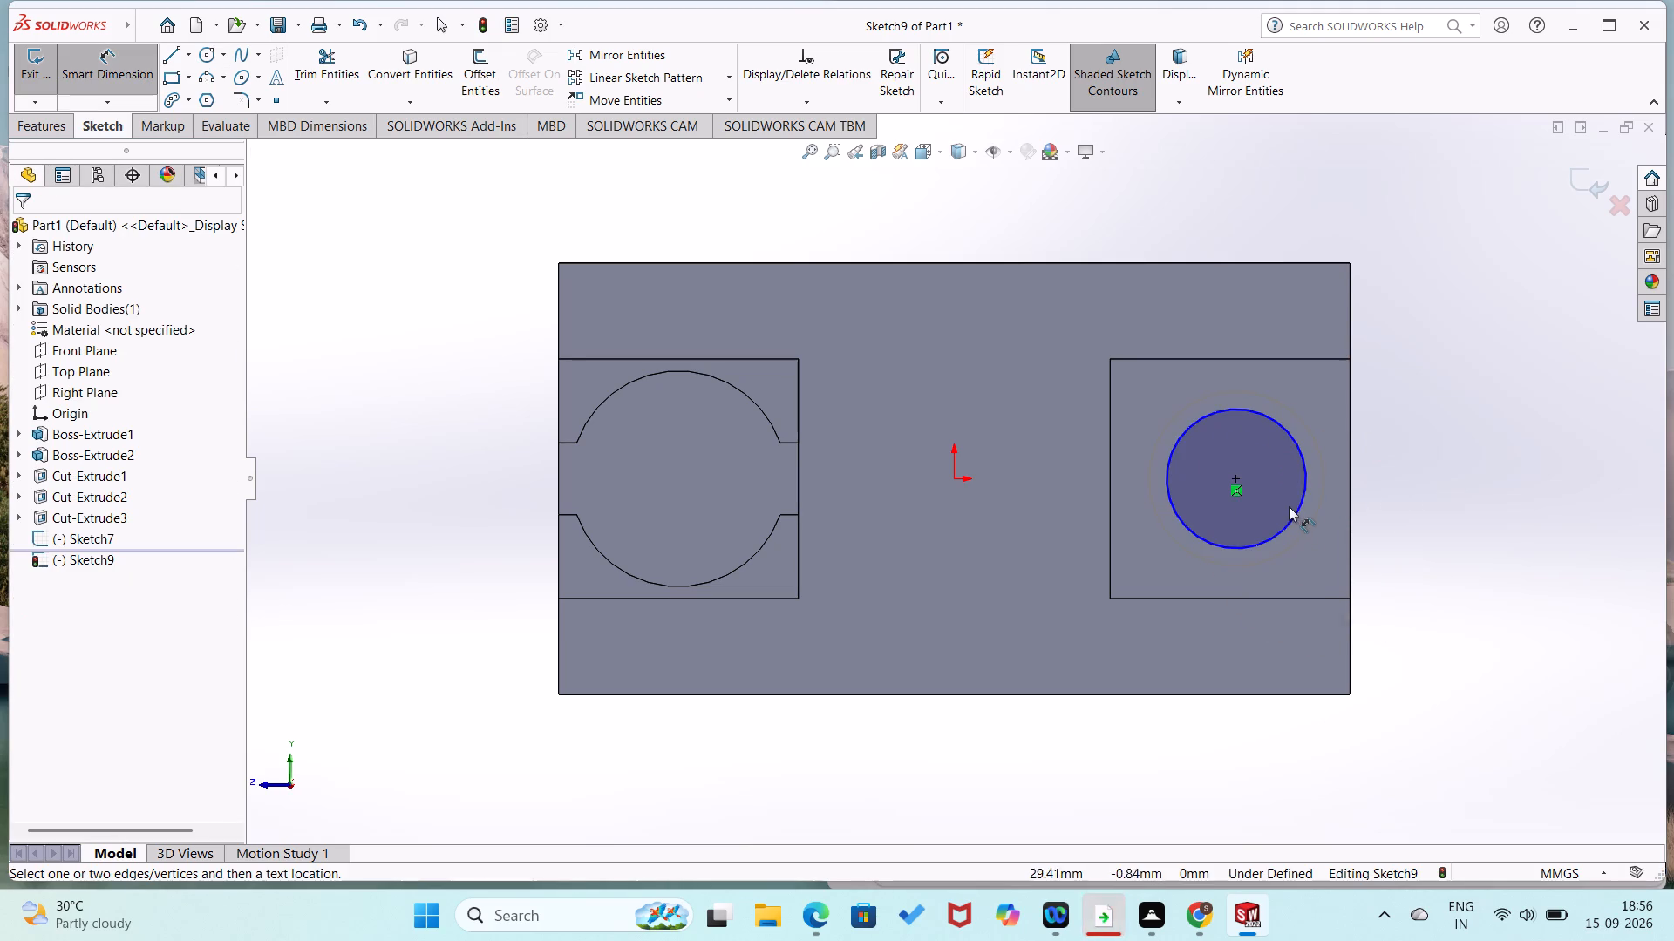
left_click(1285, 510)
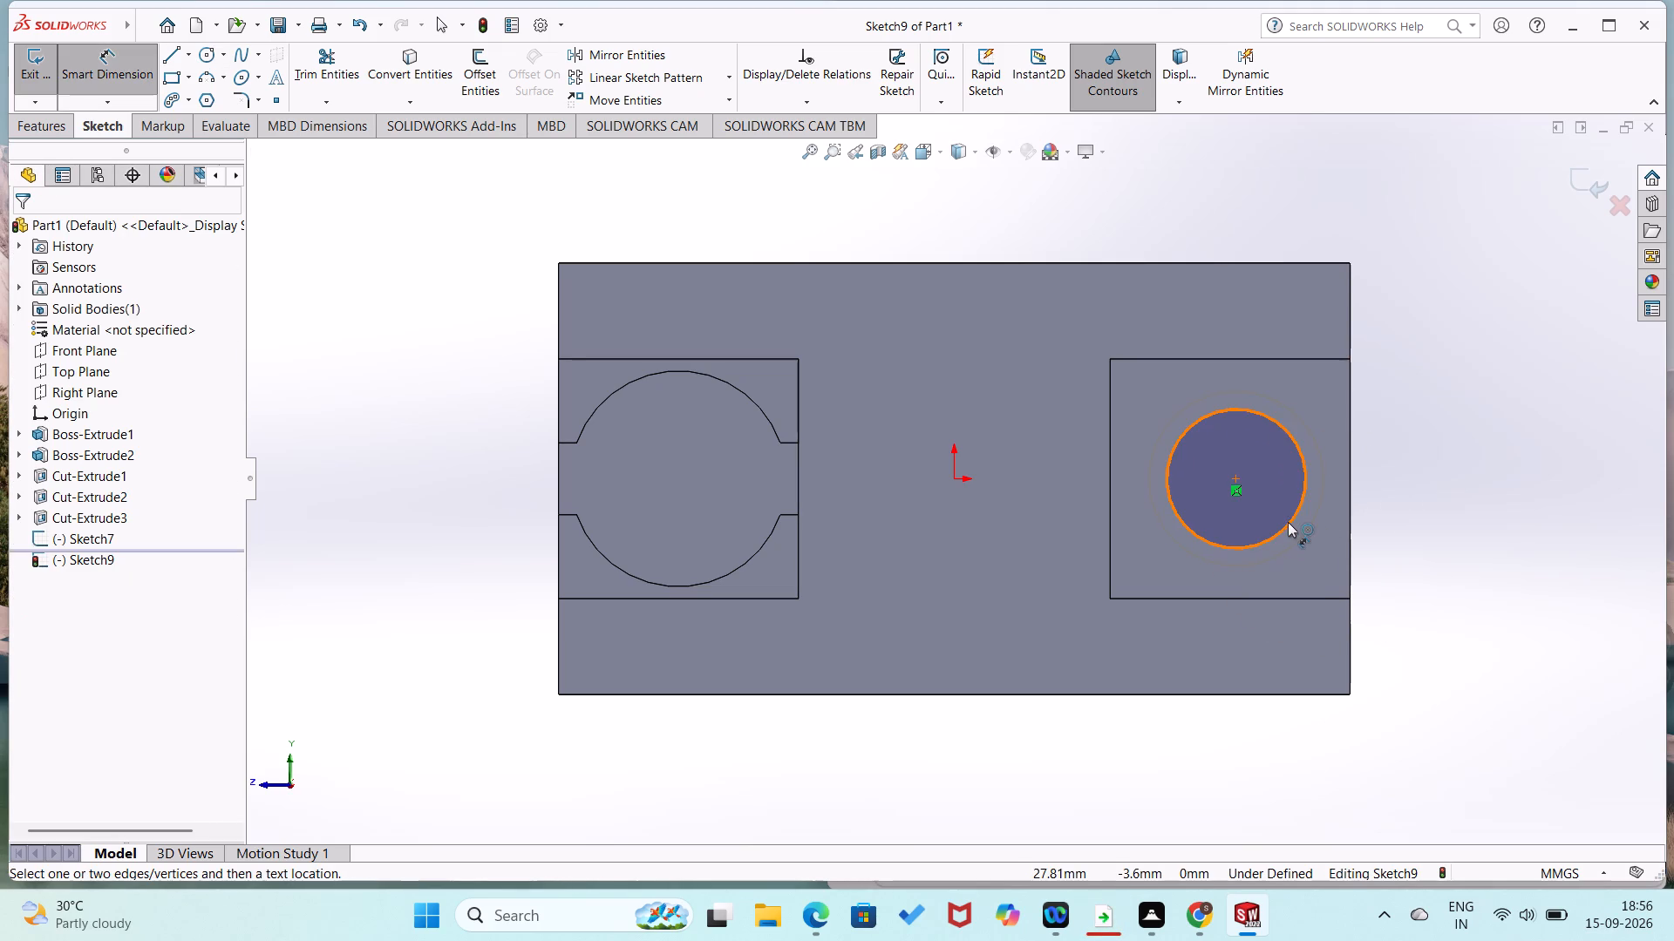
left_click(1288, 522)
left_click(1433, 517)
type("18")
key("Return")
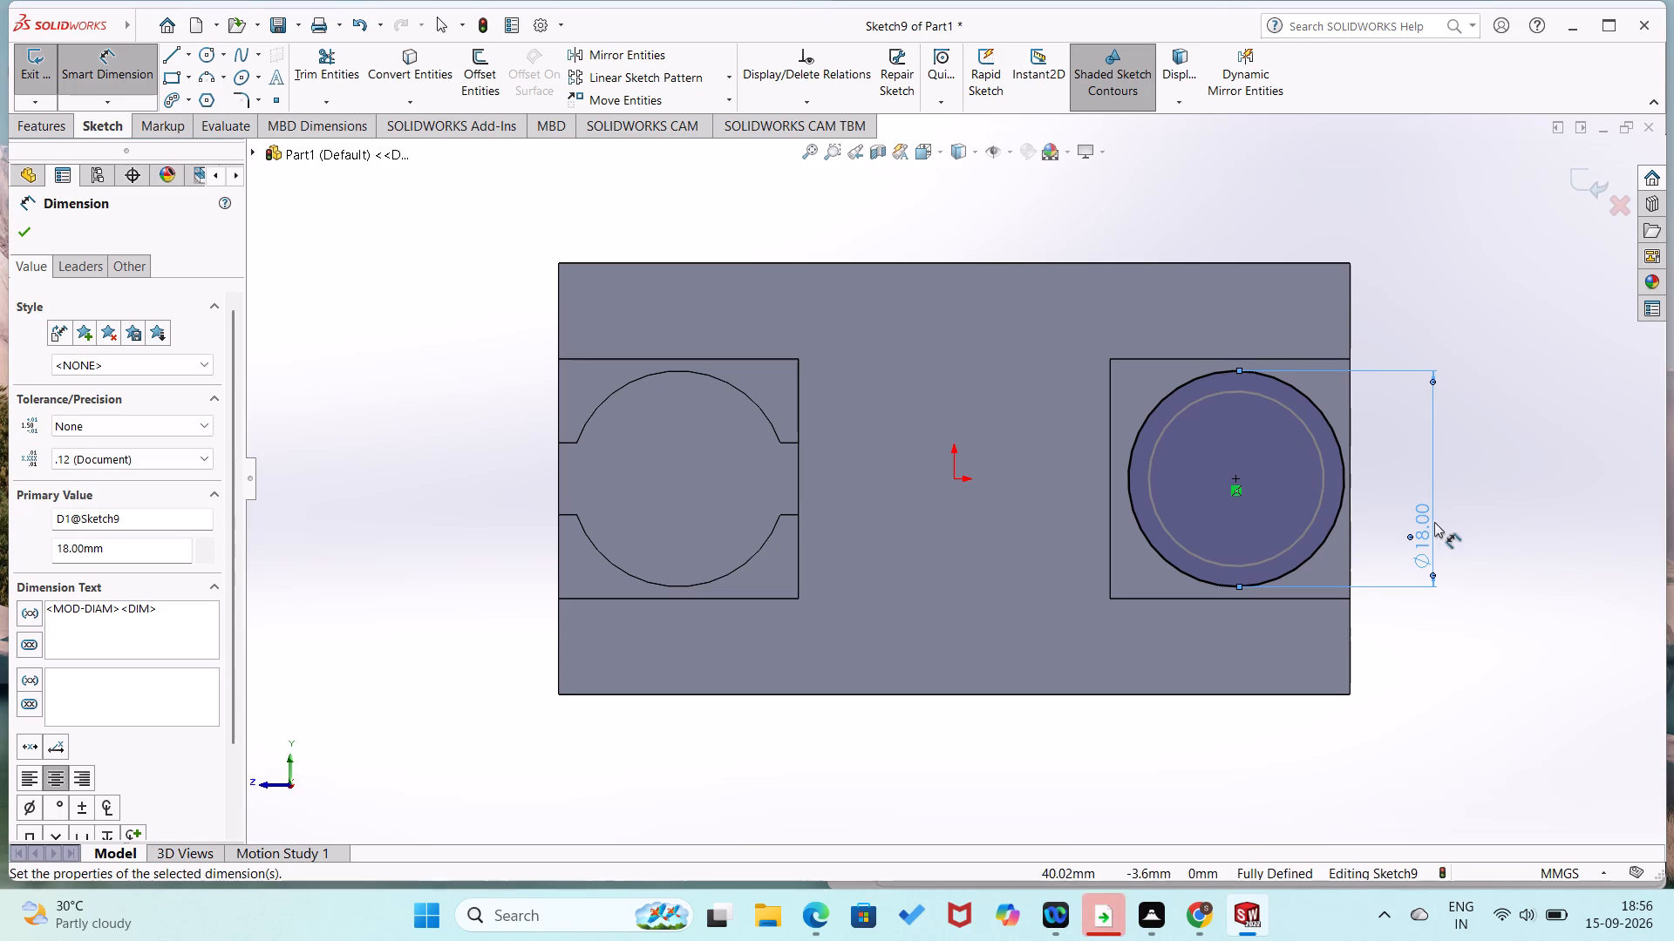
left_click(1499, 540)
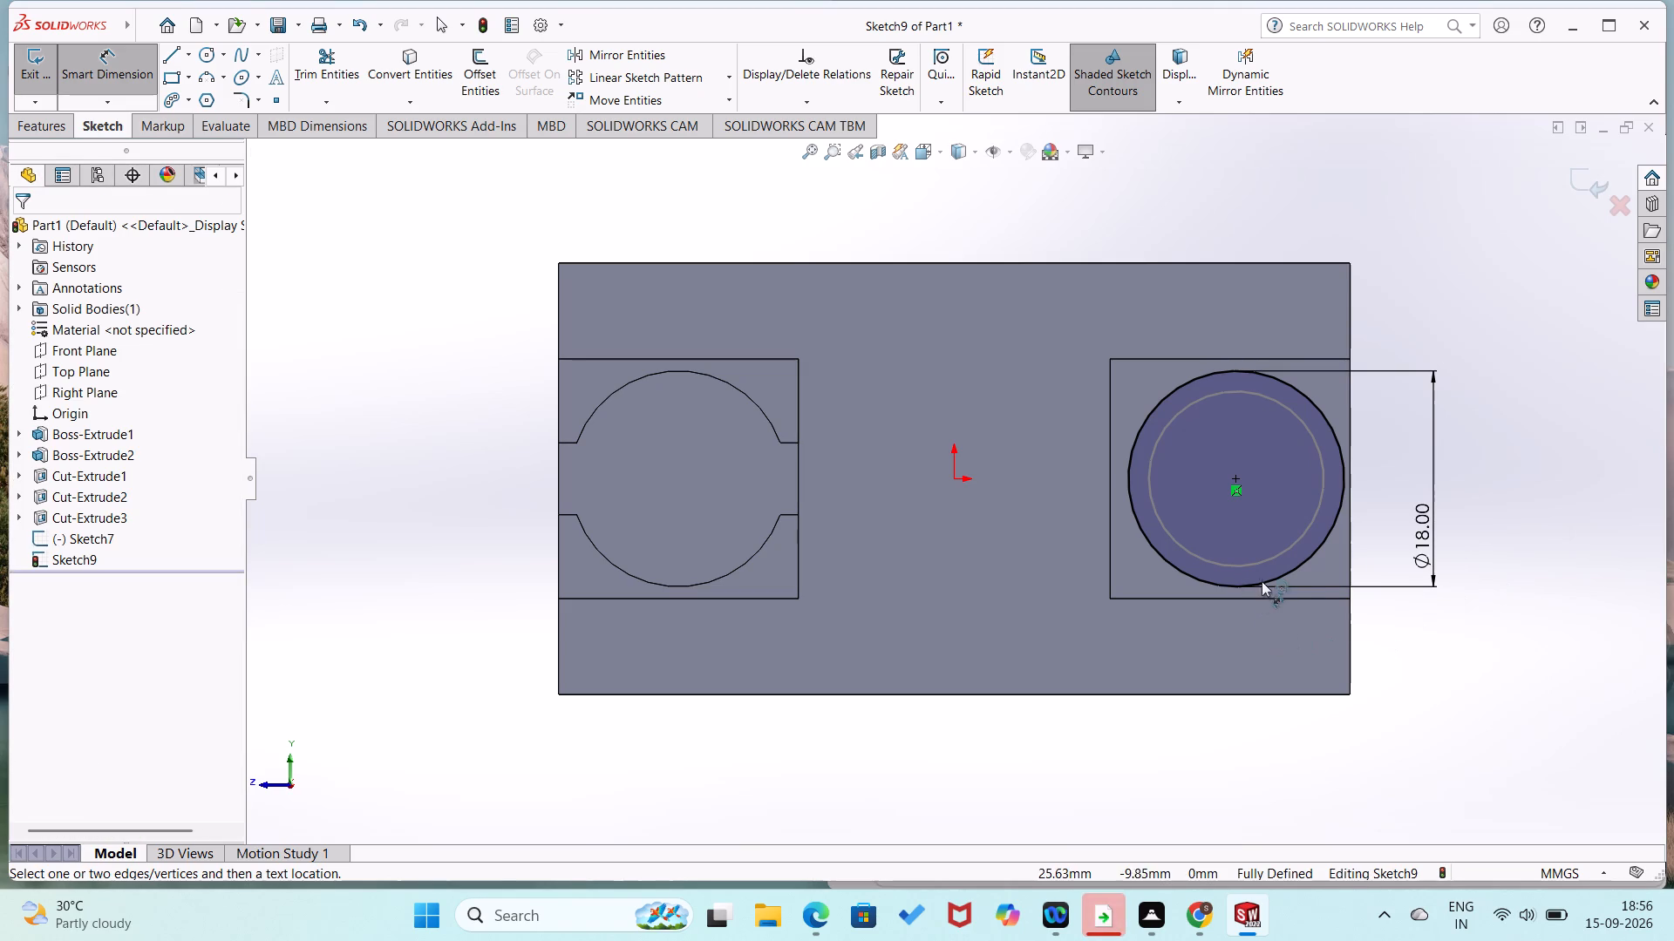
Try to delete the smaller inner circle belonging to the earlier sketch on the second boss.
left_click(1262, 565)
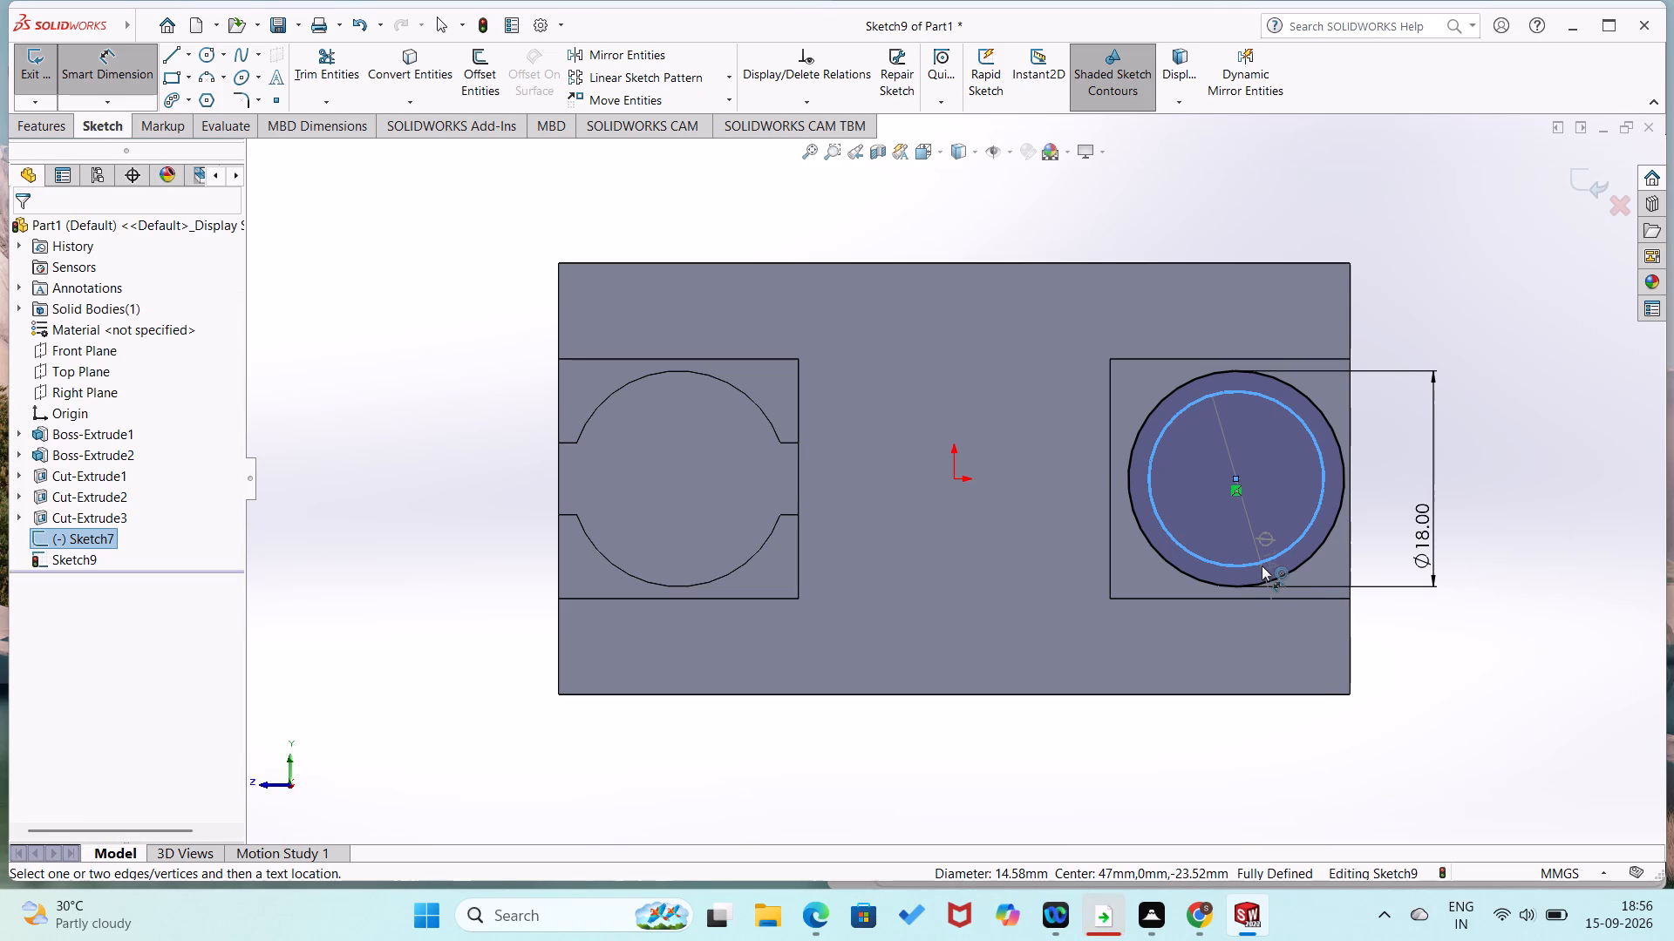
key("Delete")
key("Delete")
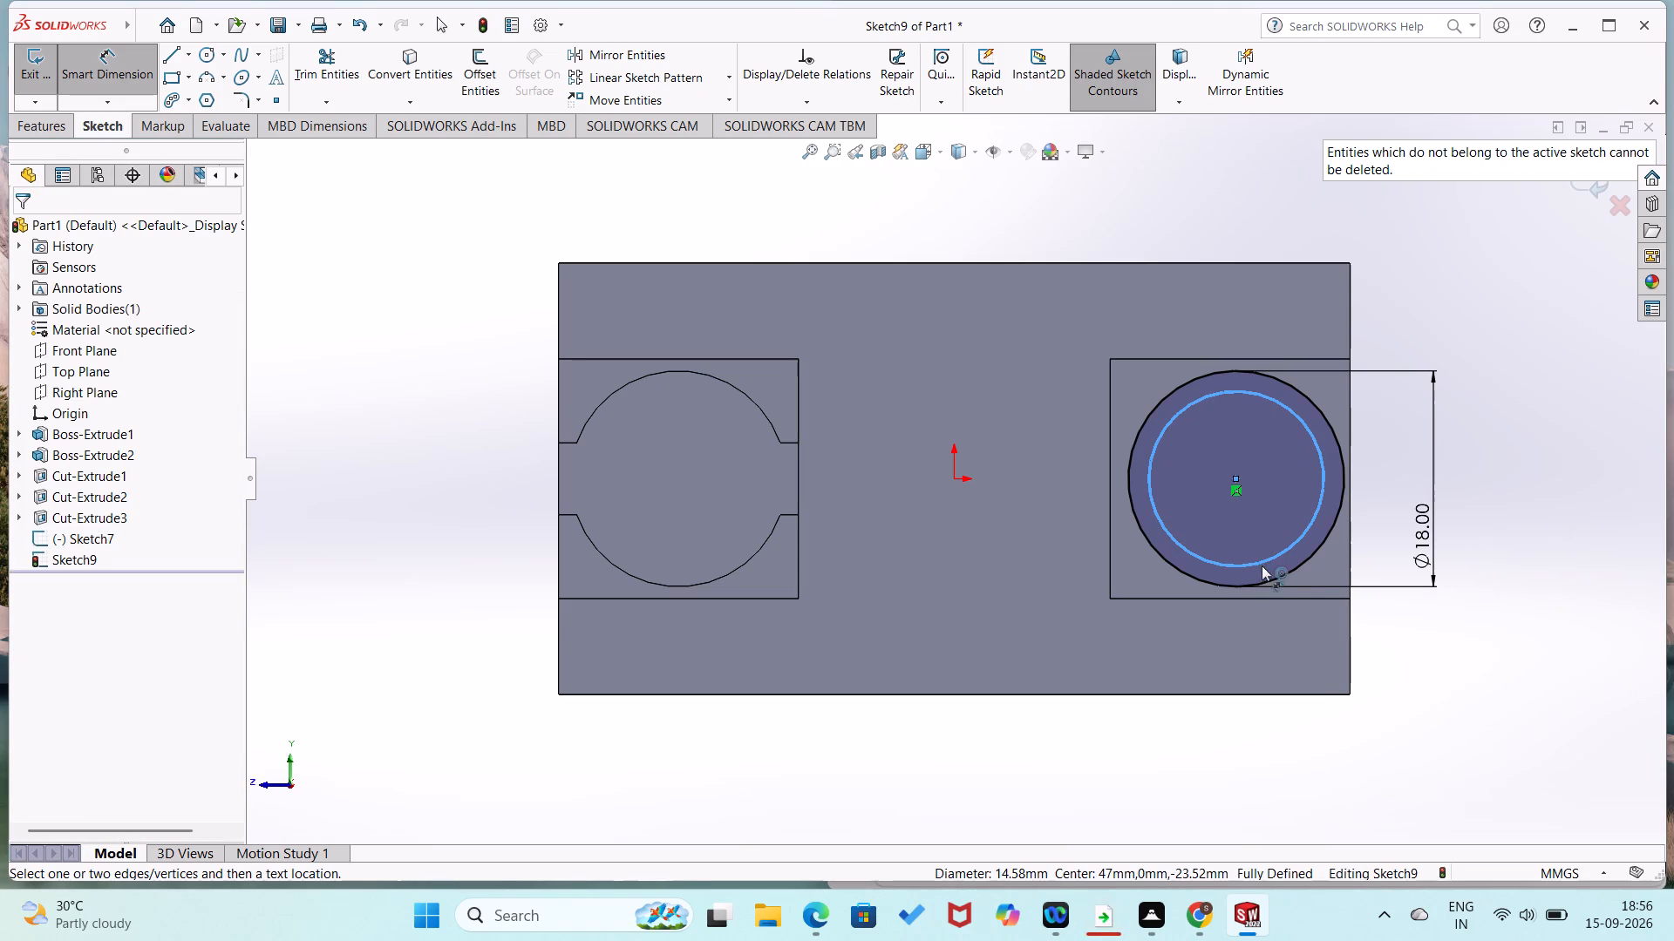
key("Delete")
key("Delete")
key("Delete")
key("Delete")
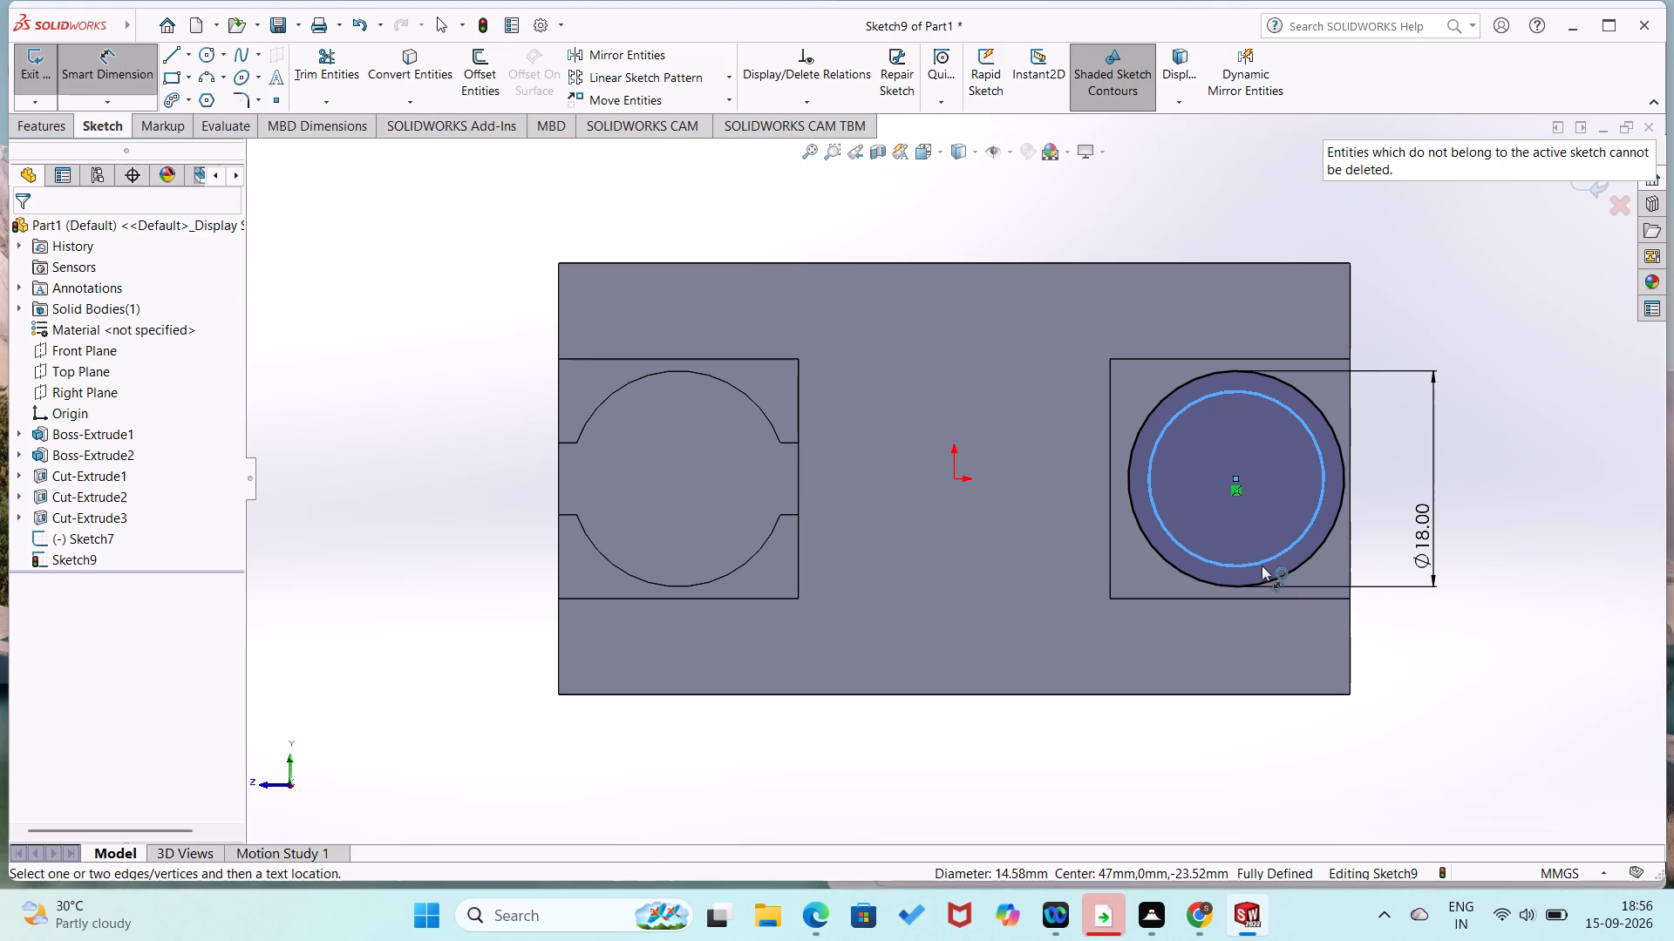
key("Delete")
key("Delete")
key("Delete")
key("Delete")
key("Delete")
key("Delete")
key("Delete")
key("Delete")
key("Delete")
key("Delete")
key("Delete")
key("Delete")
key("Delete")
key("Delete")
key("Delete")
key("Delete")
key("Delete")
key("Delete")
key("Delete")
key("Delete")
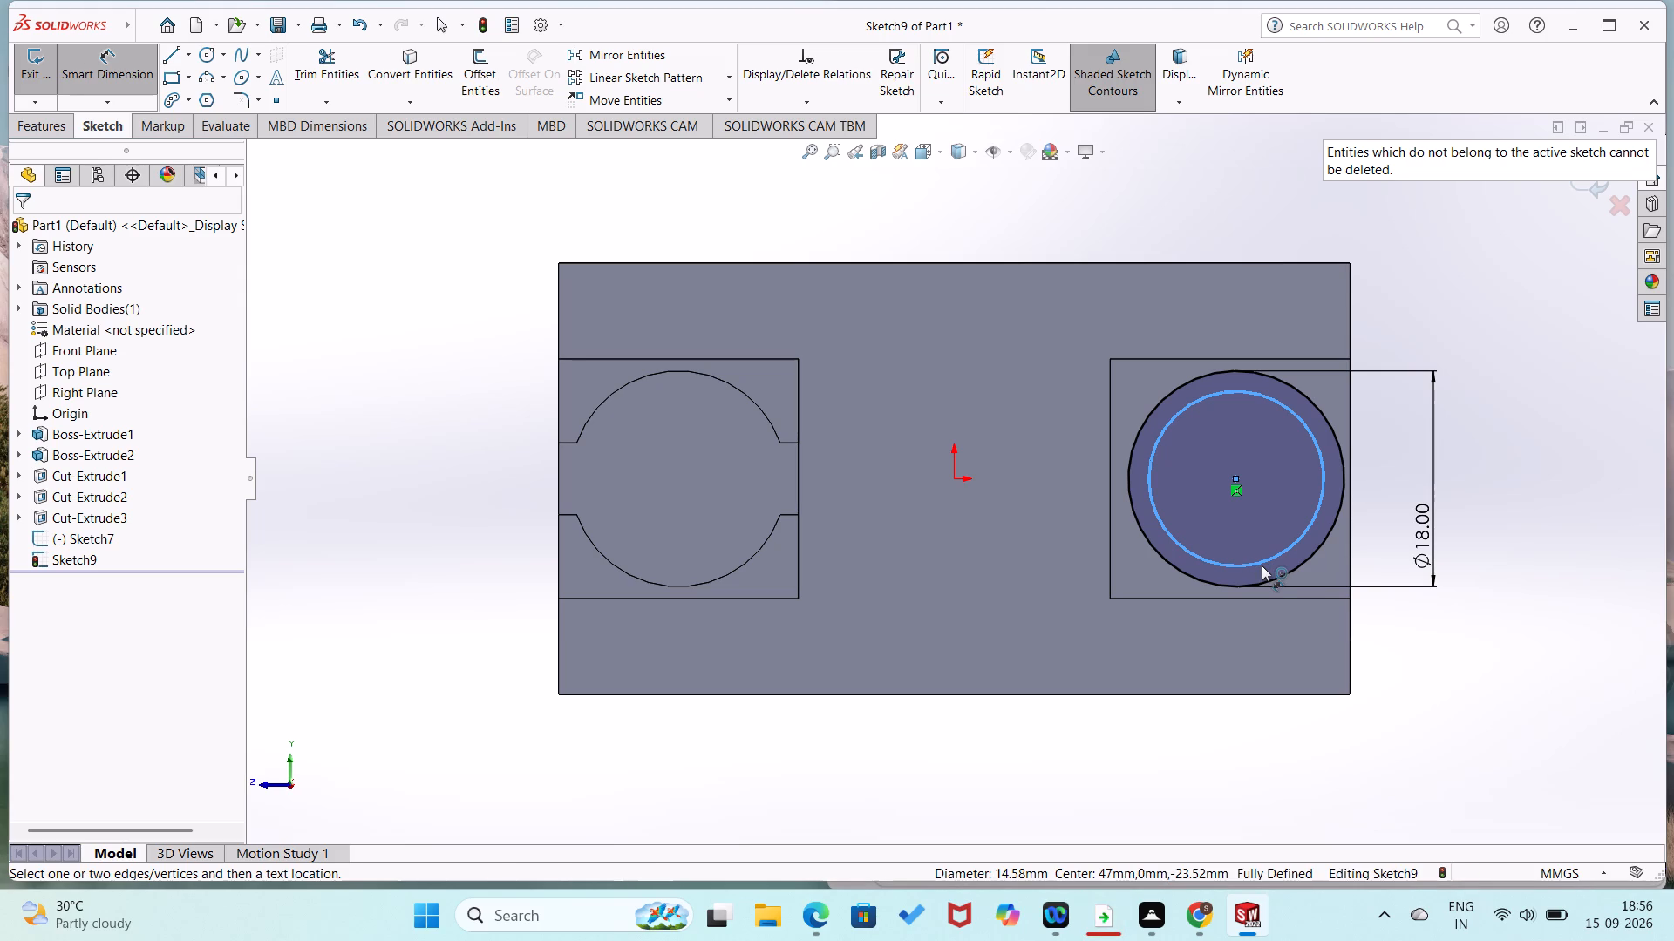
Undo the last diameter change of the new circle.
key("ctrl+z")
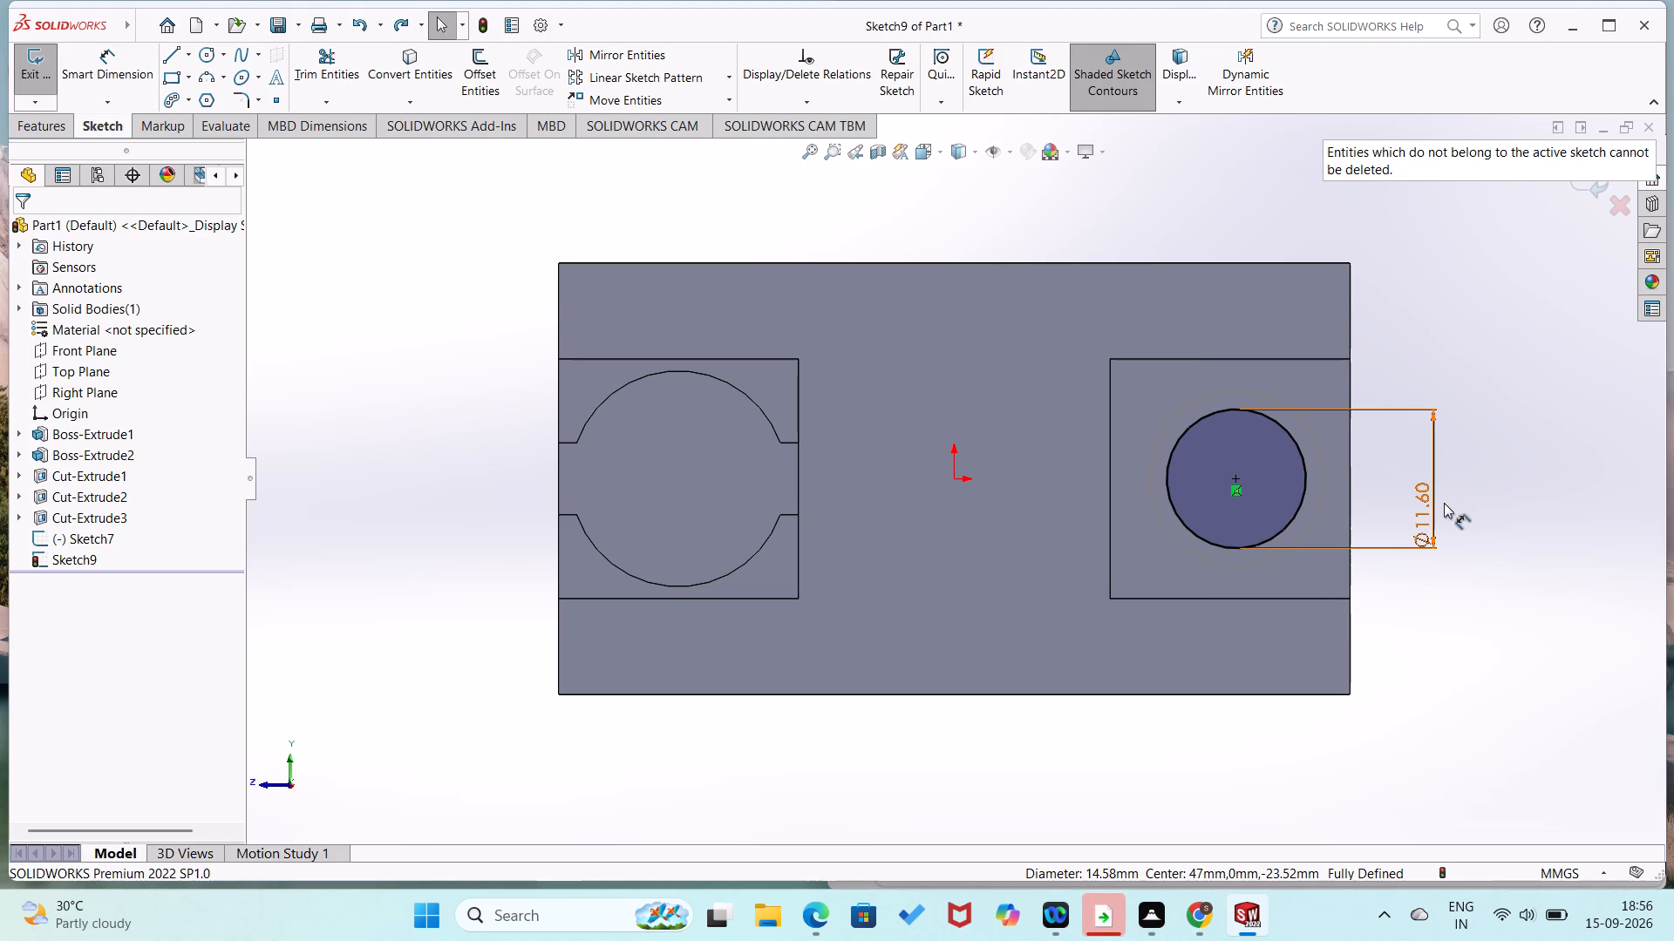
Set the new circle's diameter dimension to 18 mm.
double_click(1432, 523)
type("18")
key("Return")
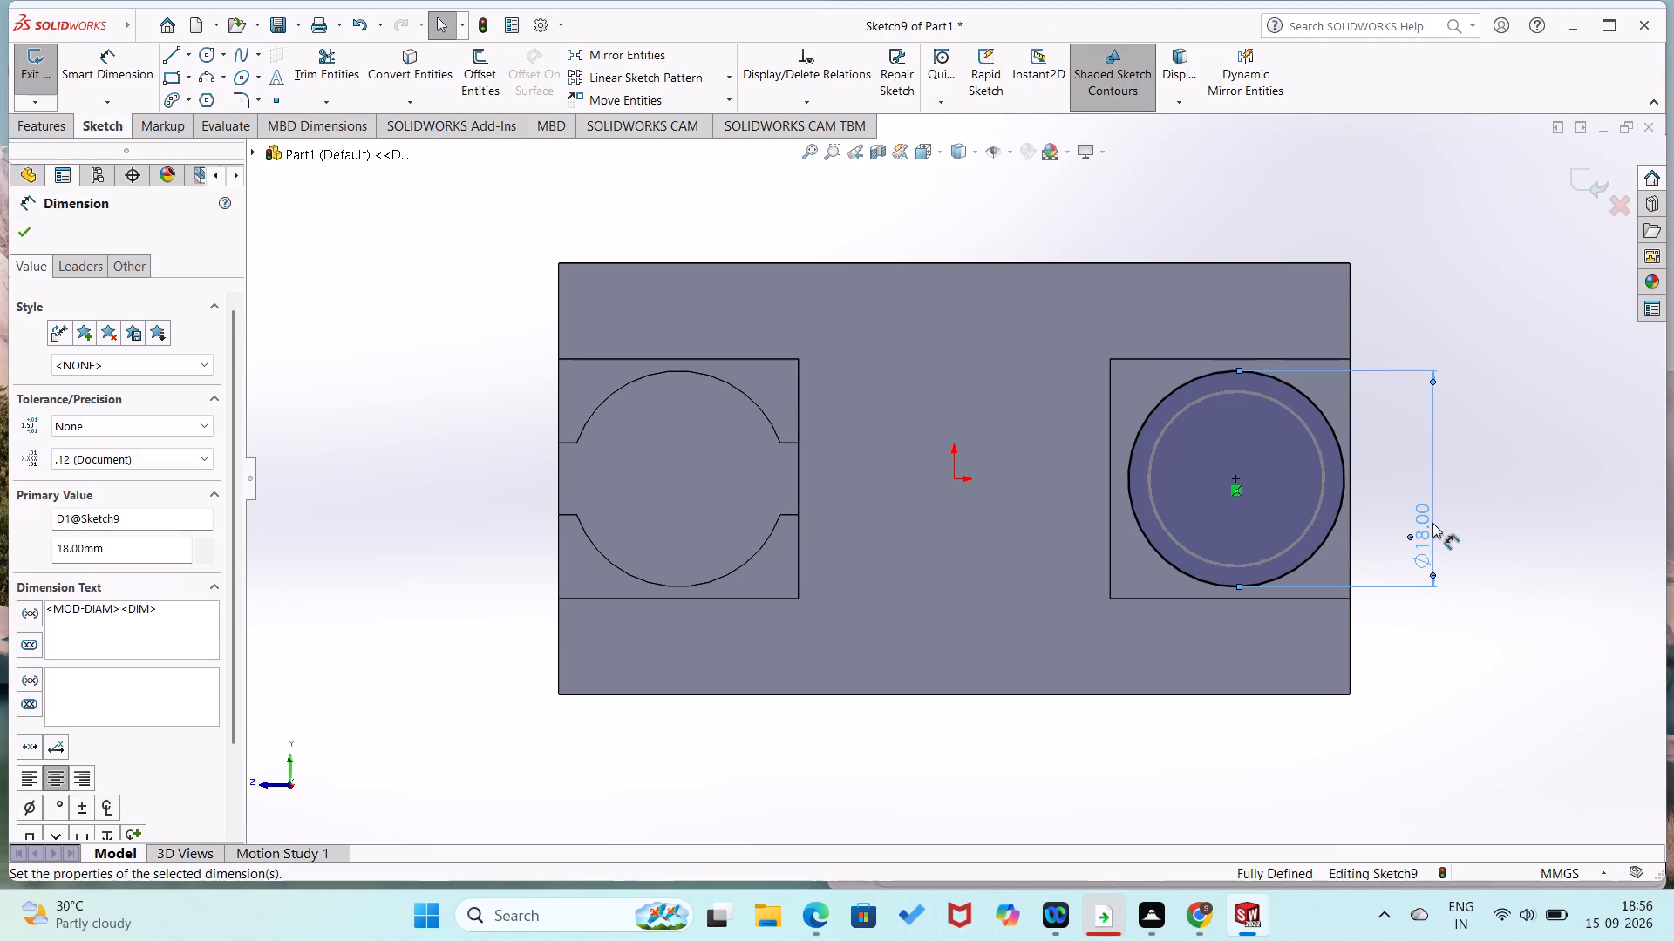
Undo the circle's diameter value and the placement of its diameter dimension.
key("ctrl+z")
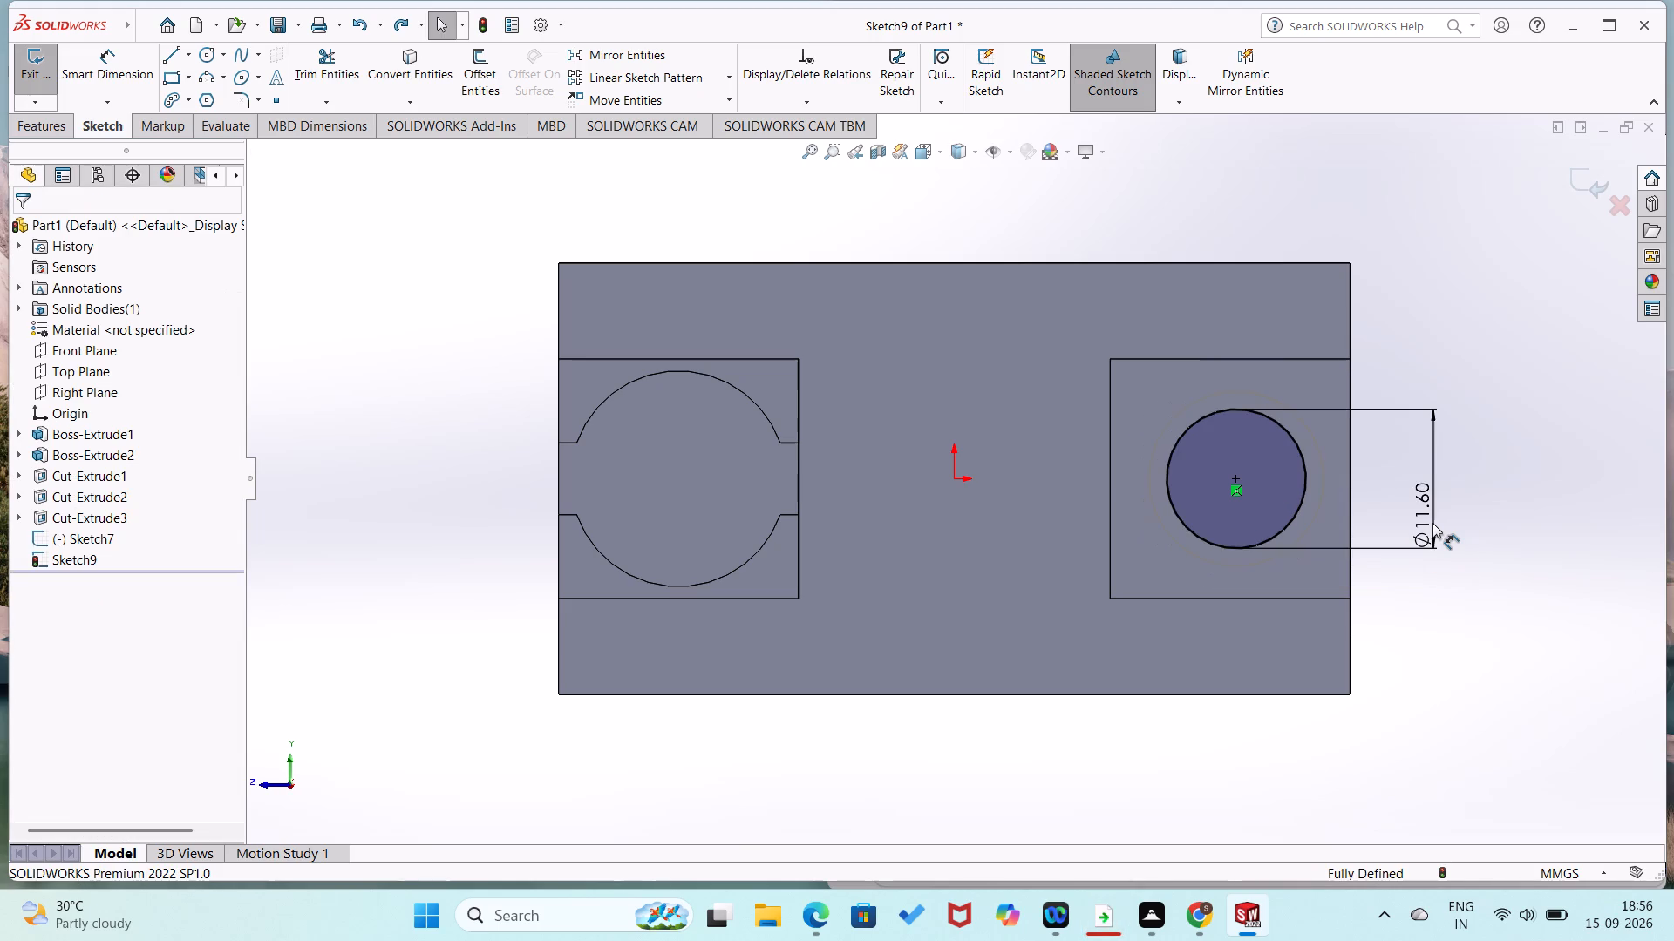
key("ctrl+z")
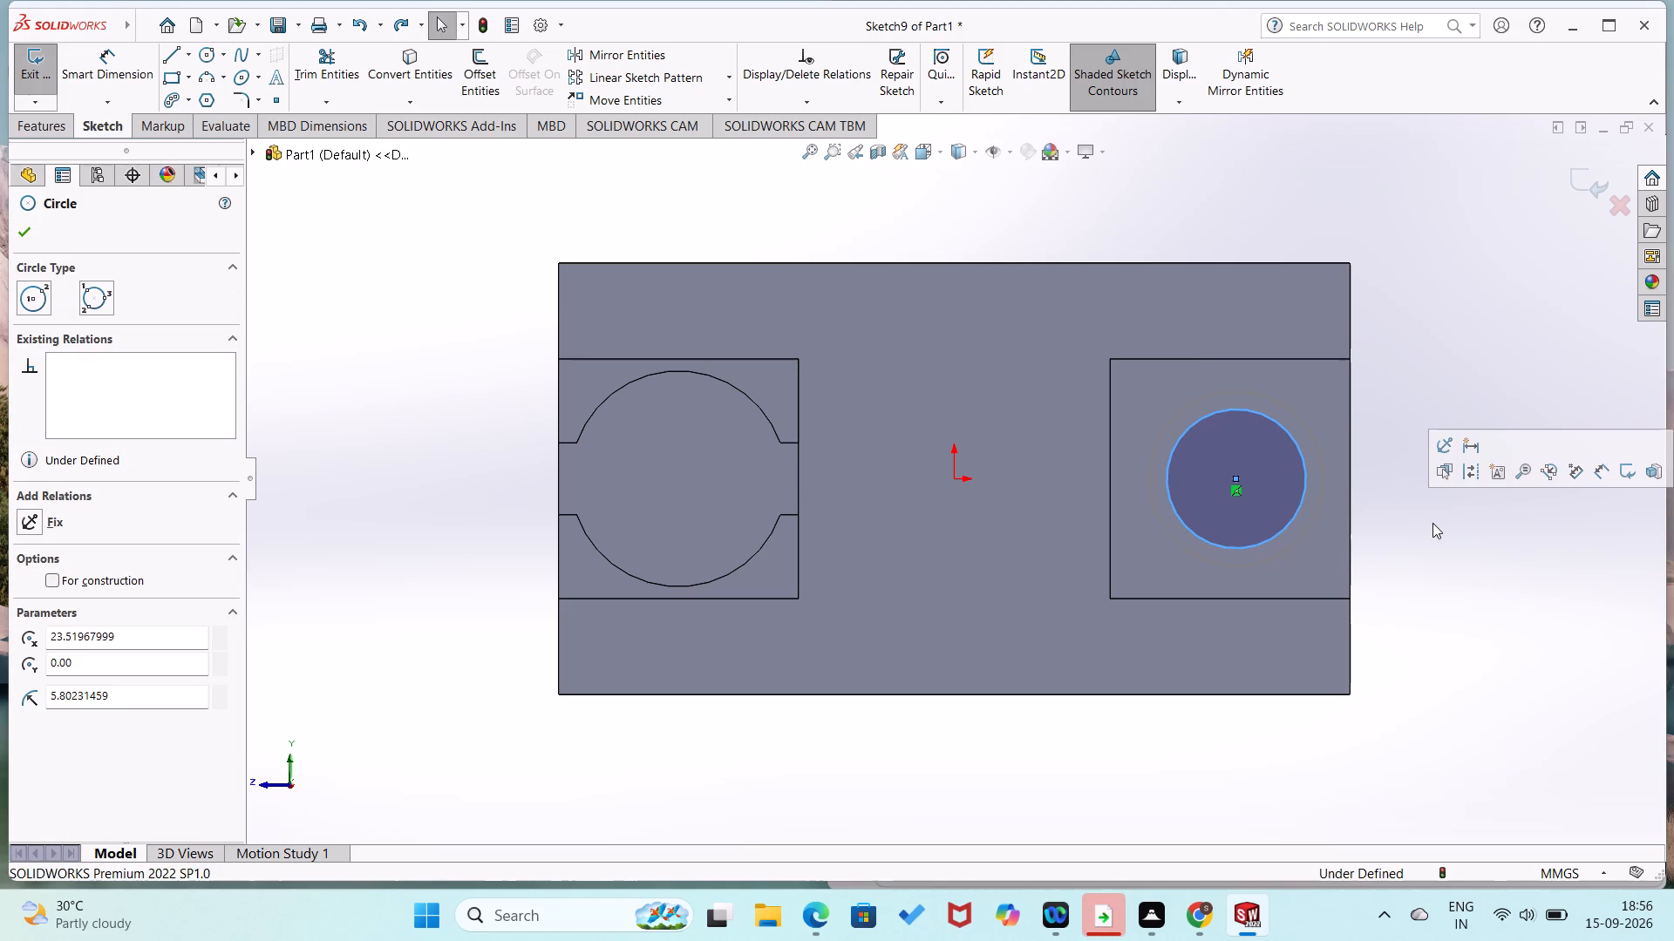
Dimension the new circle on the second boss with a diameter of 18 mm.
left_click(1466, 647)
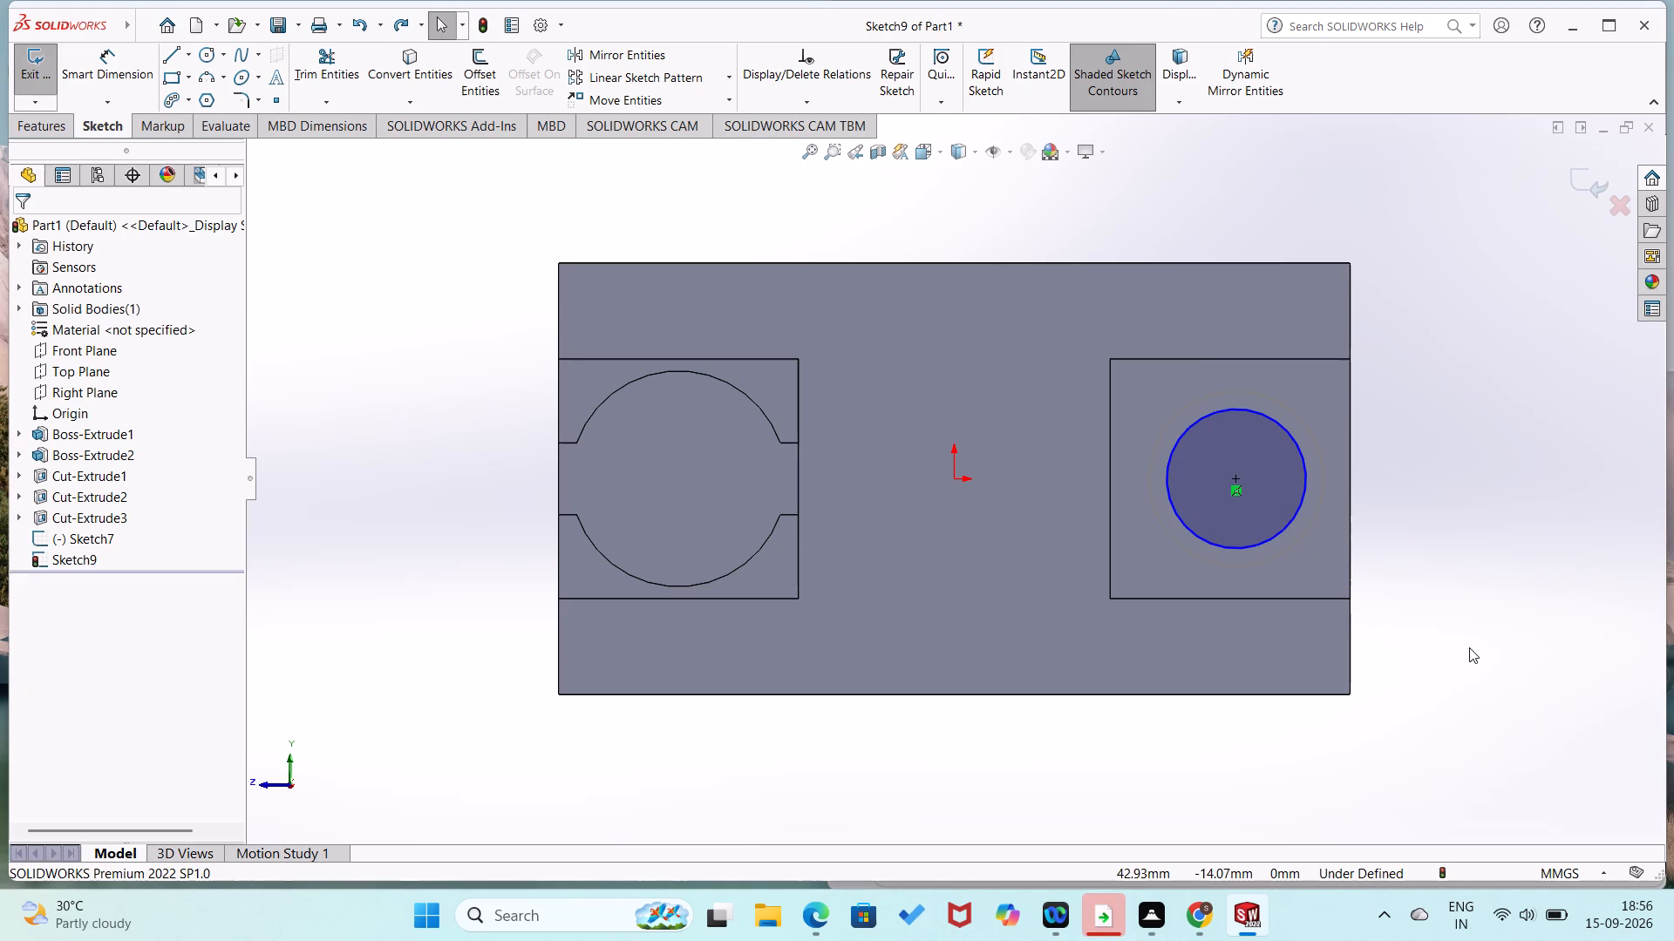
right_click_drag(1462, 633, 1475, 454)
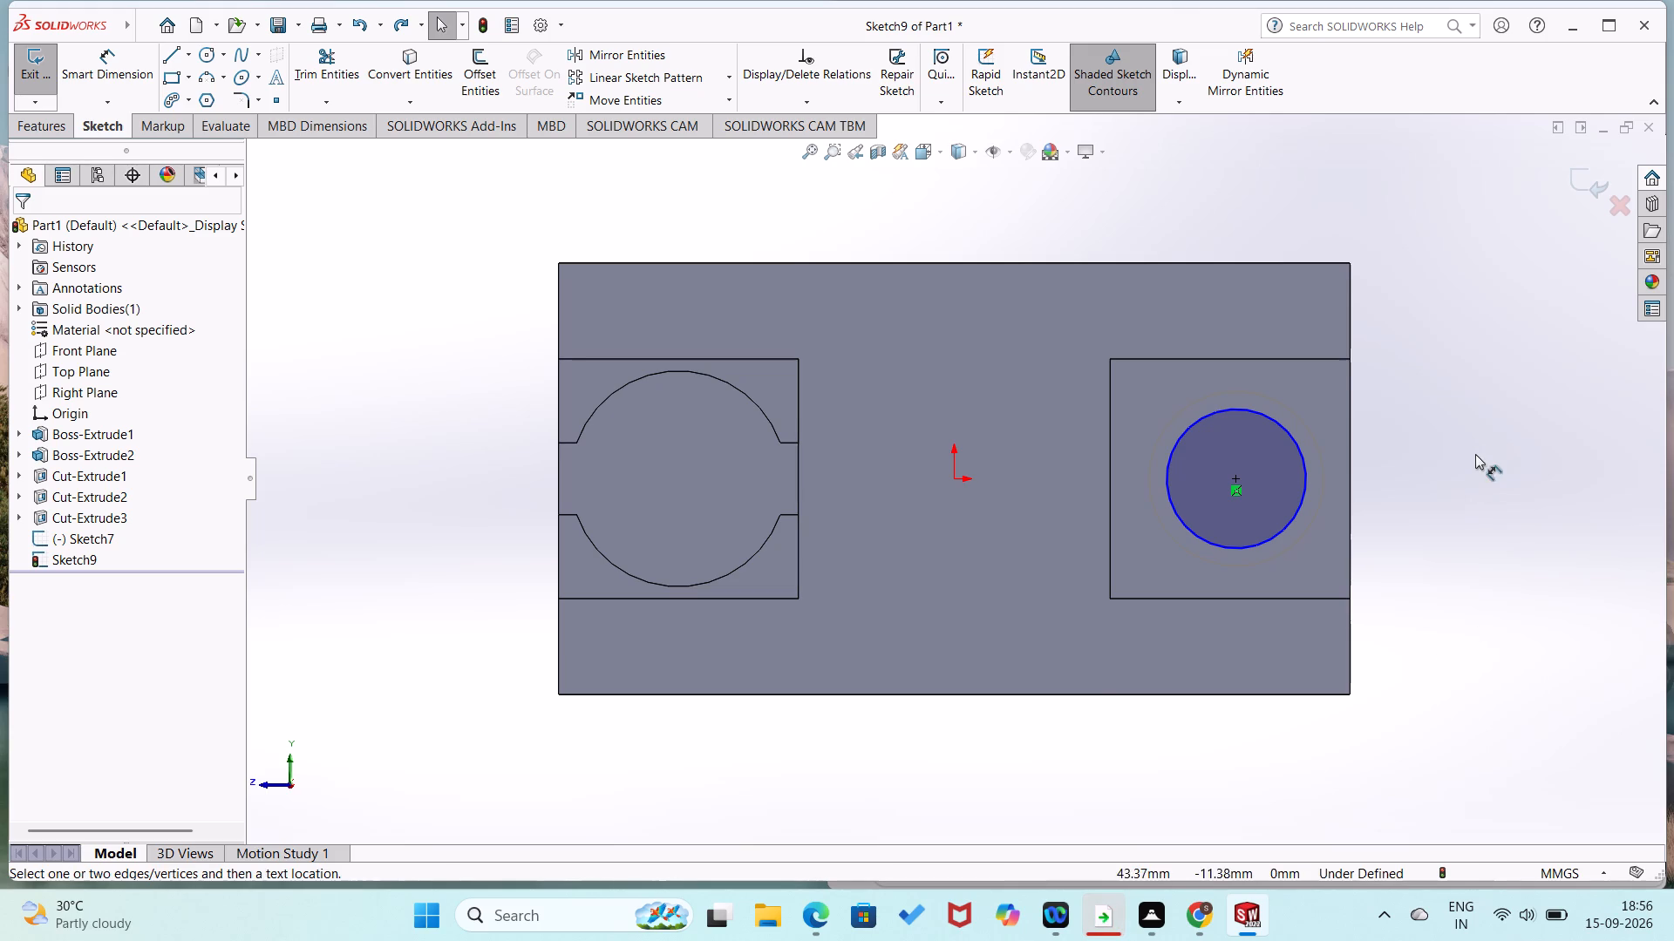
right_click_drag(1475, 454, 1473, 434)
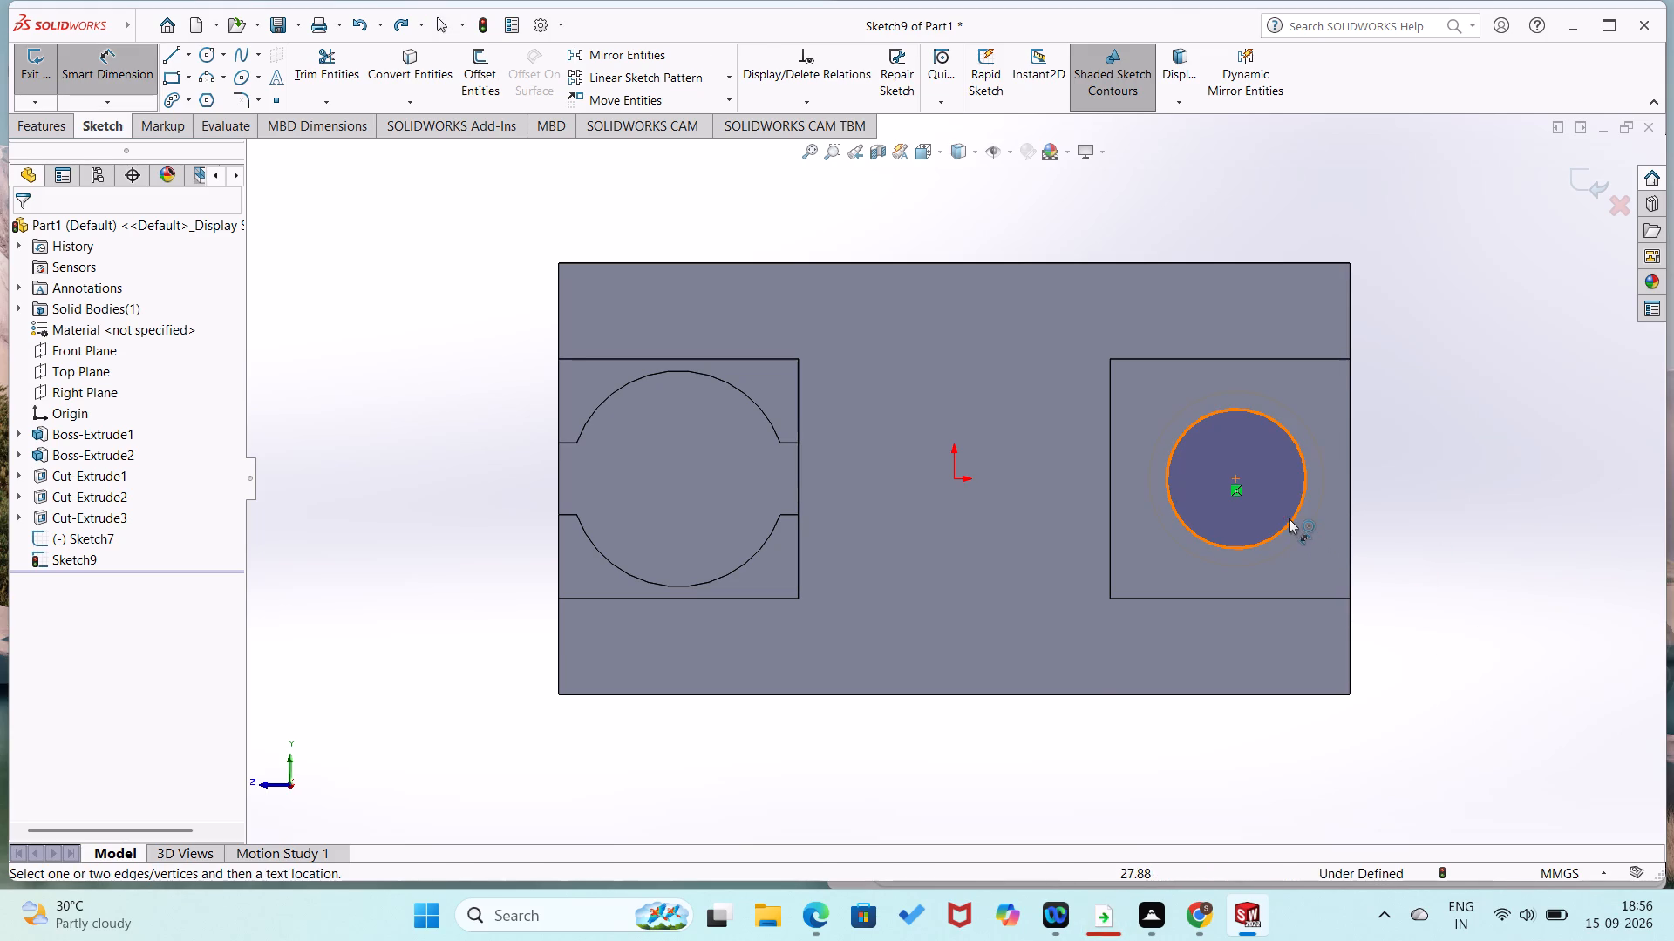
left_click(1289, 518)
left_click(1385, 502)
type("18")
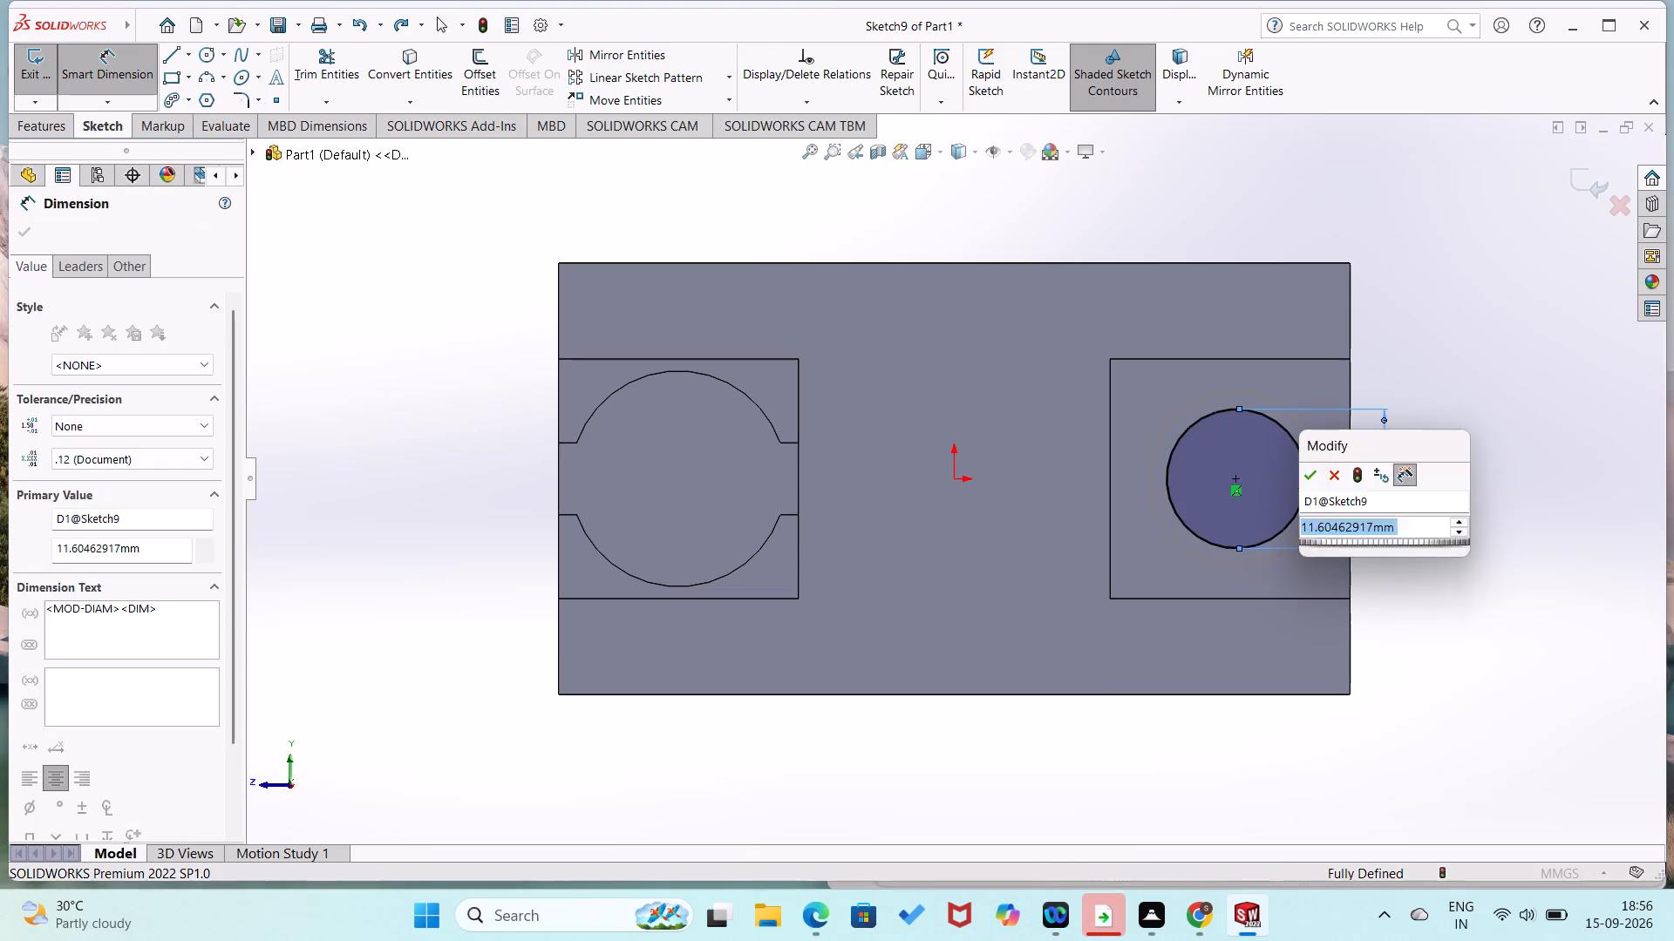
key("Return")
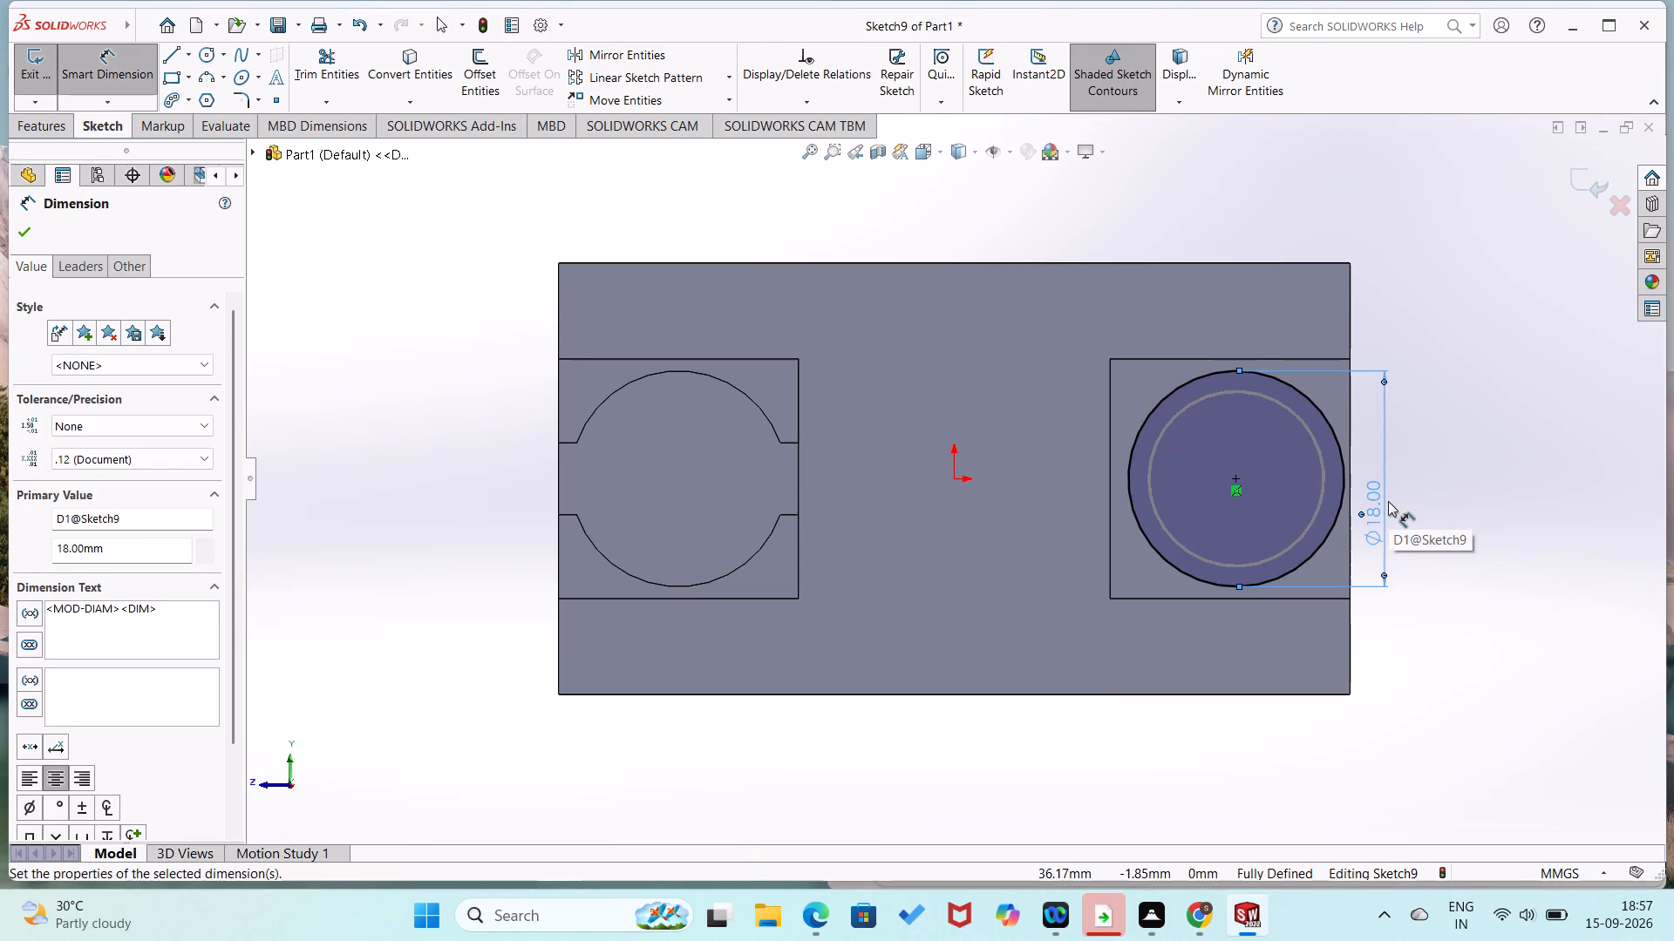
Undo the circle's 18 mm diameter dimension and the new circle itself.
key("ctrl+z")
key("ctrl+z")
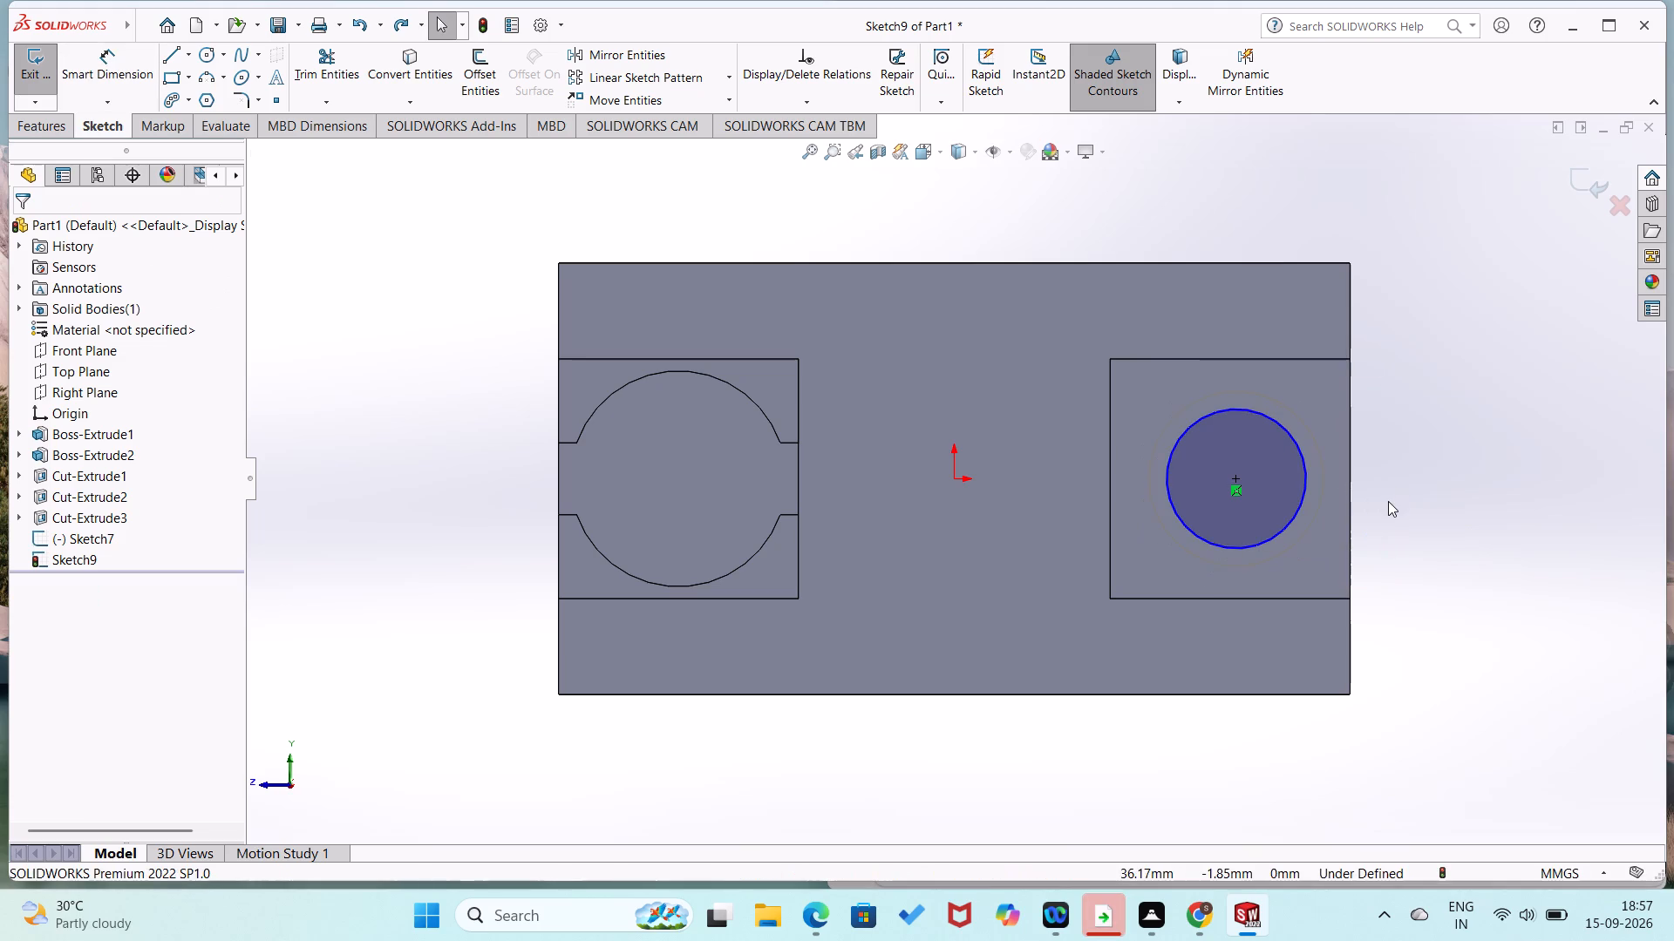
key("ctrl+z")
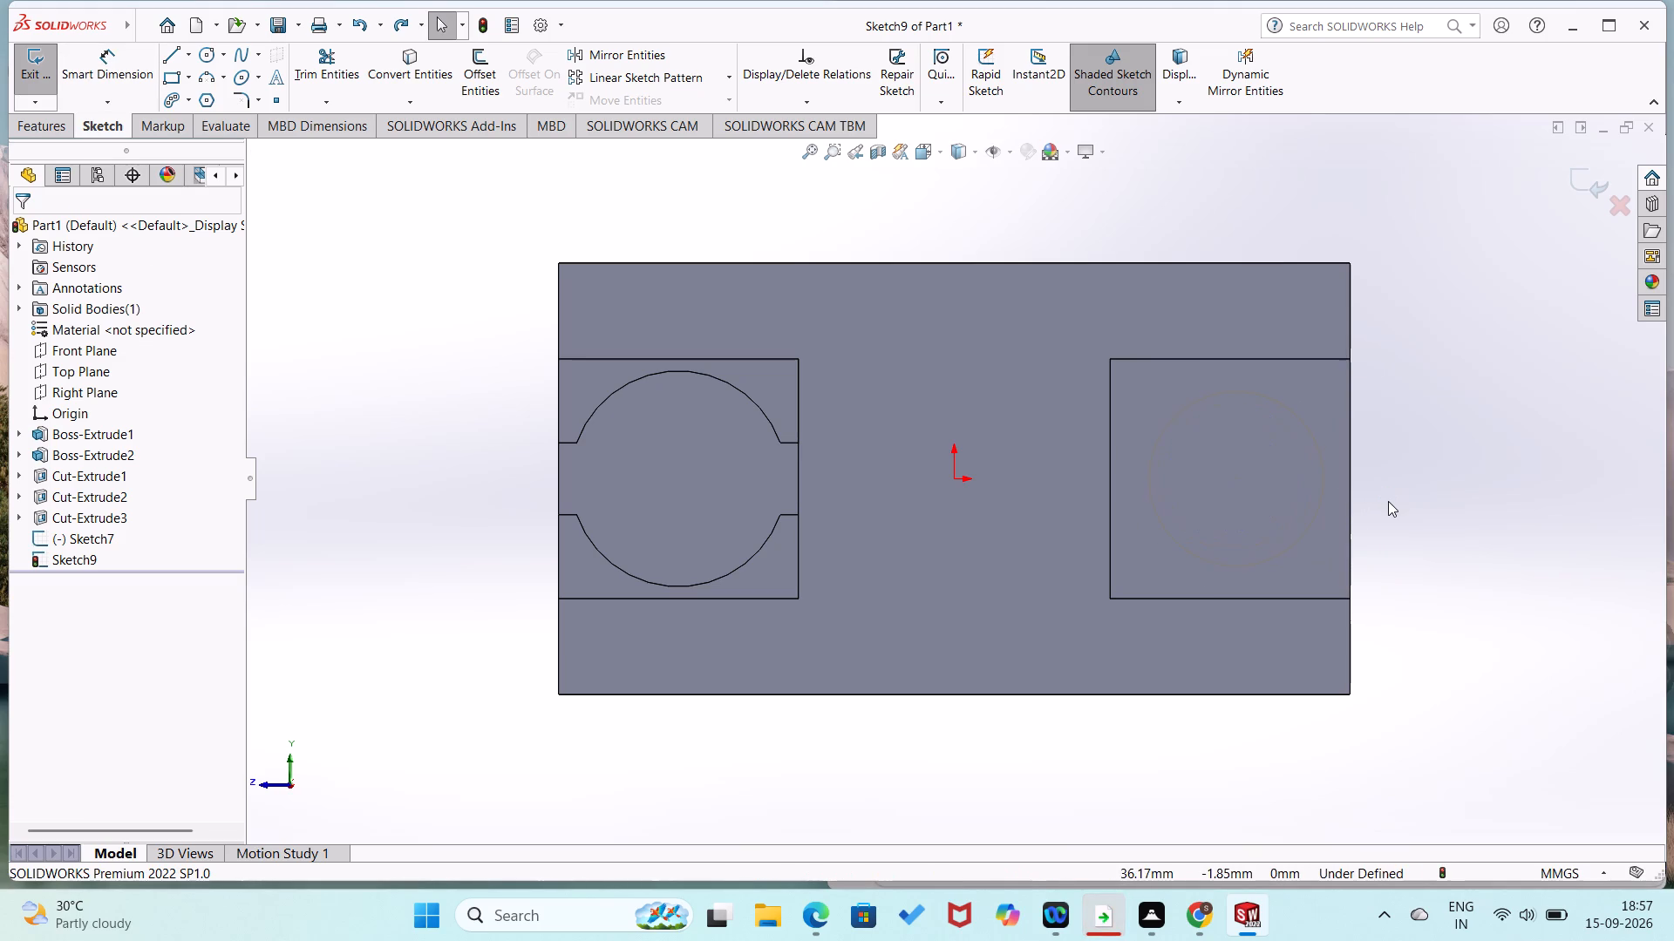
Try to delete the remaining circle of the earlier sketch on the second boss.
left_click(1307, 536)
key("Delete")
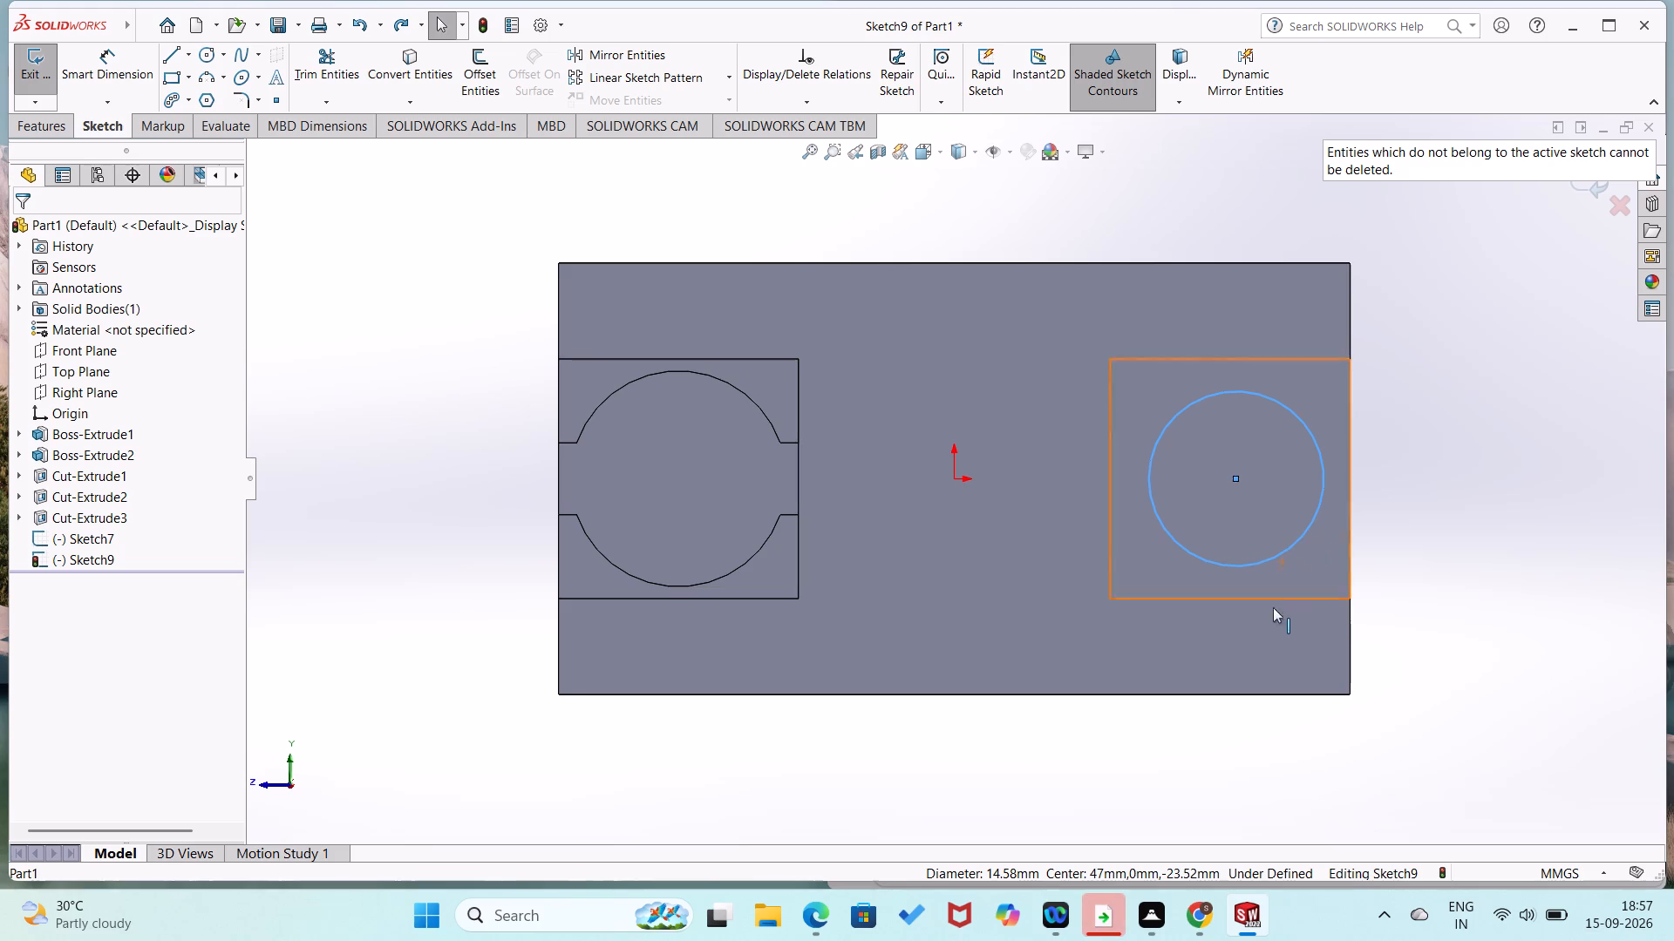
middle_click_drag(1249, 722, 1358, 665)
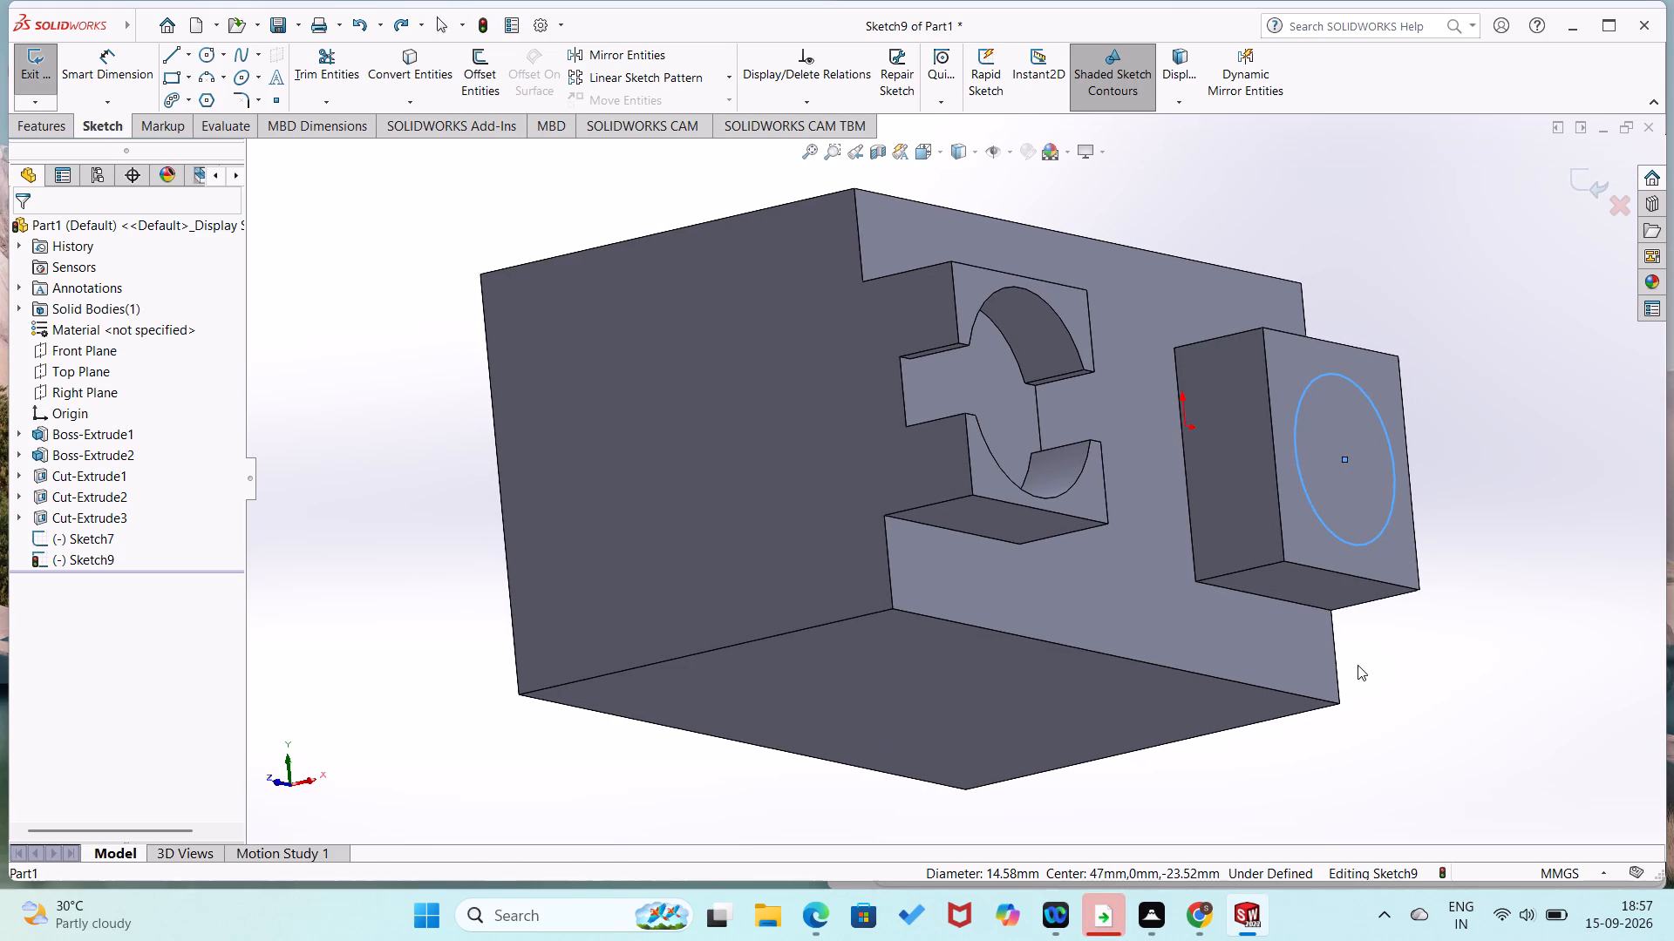
Undo the empty new sketch and the earlier second-boss sketch, including its circle and diameter dimension.
key("ctrl+z")
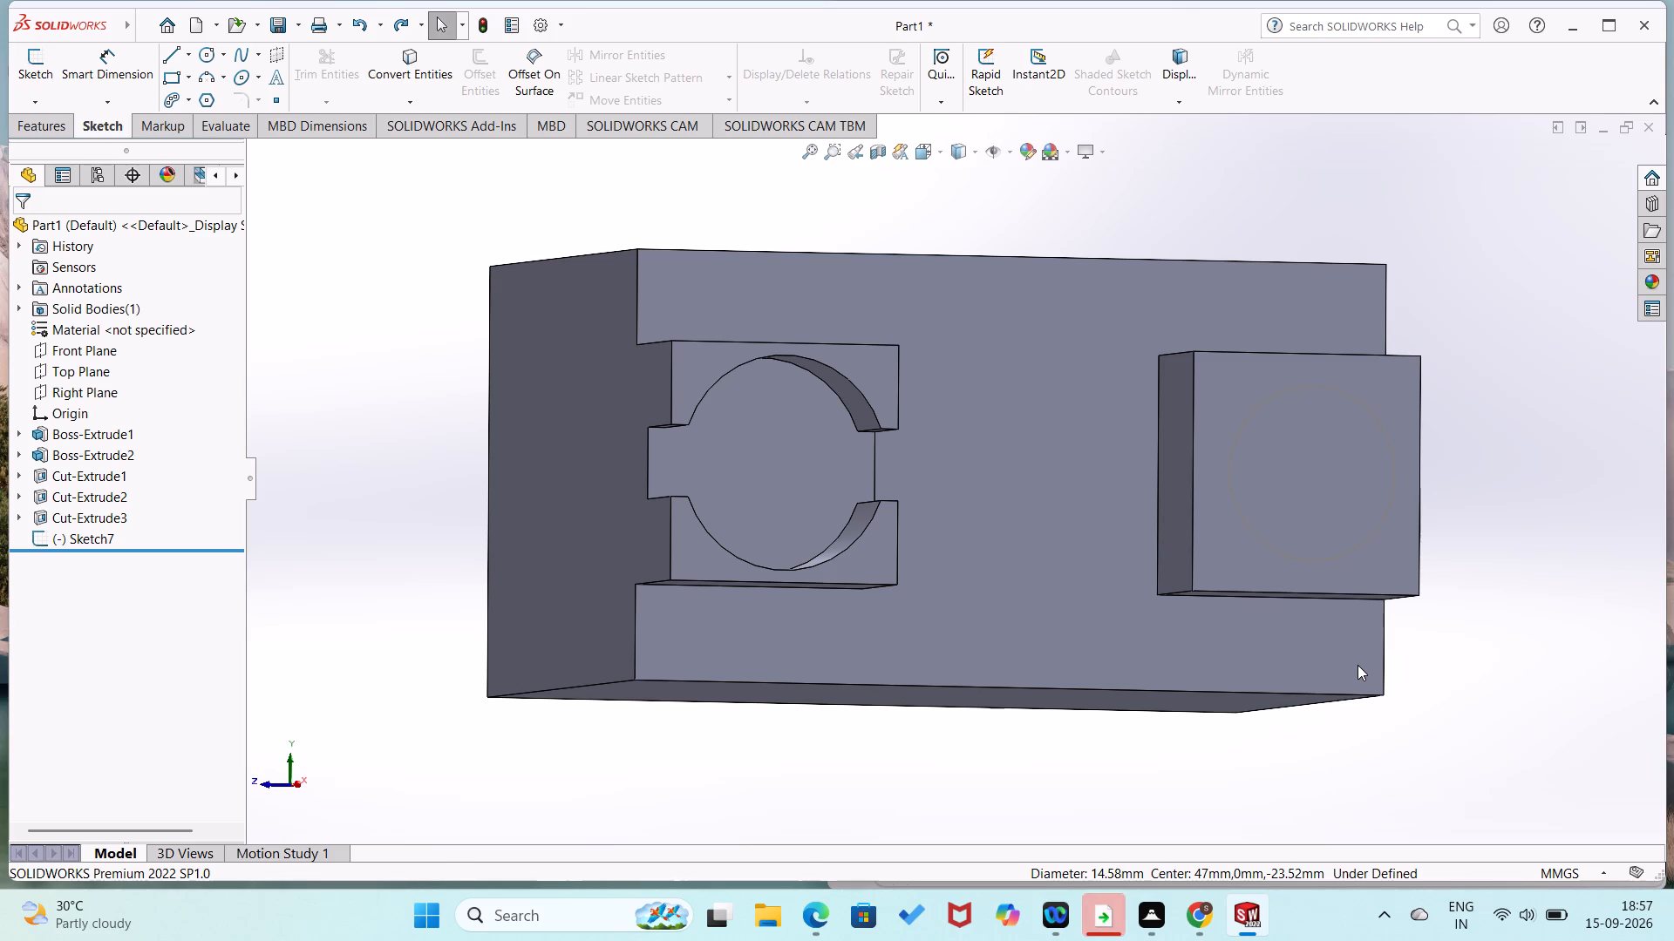
key("ctrl+z")
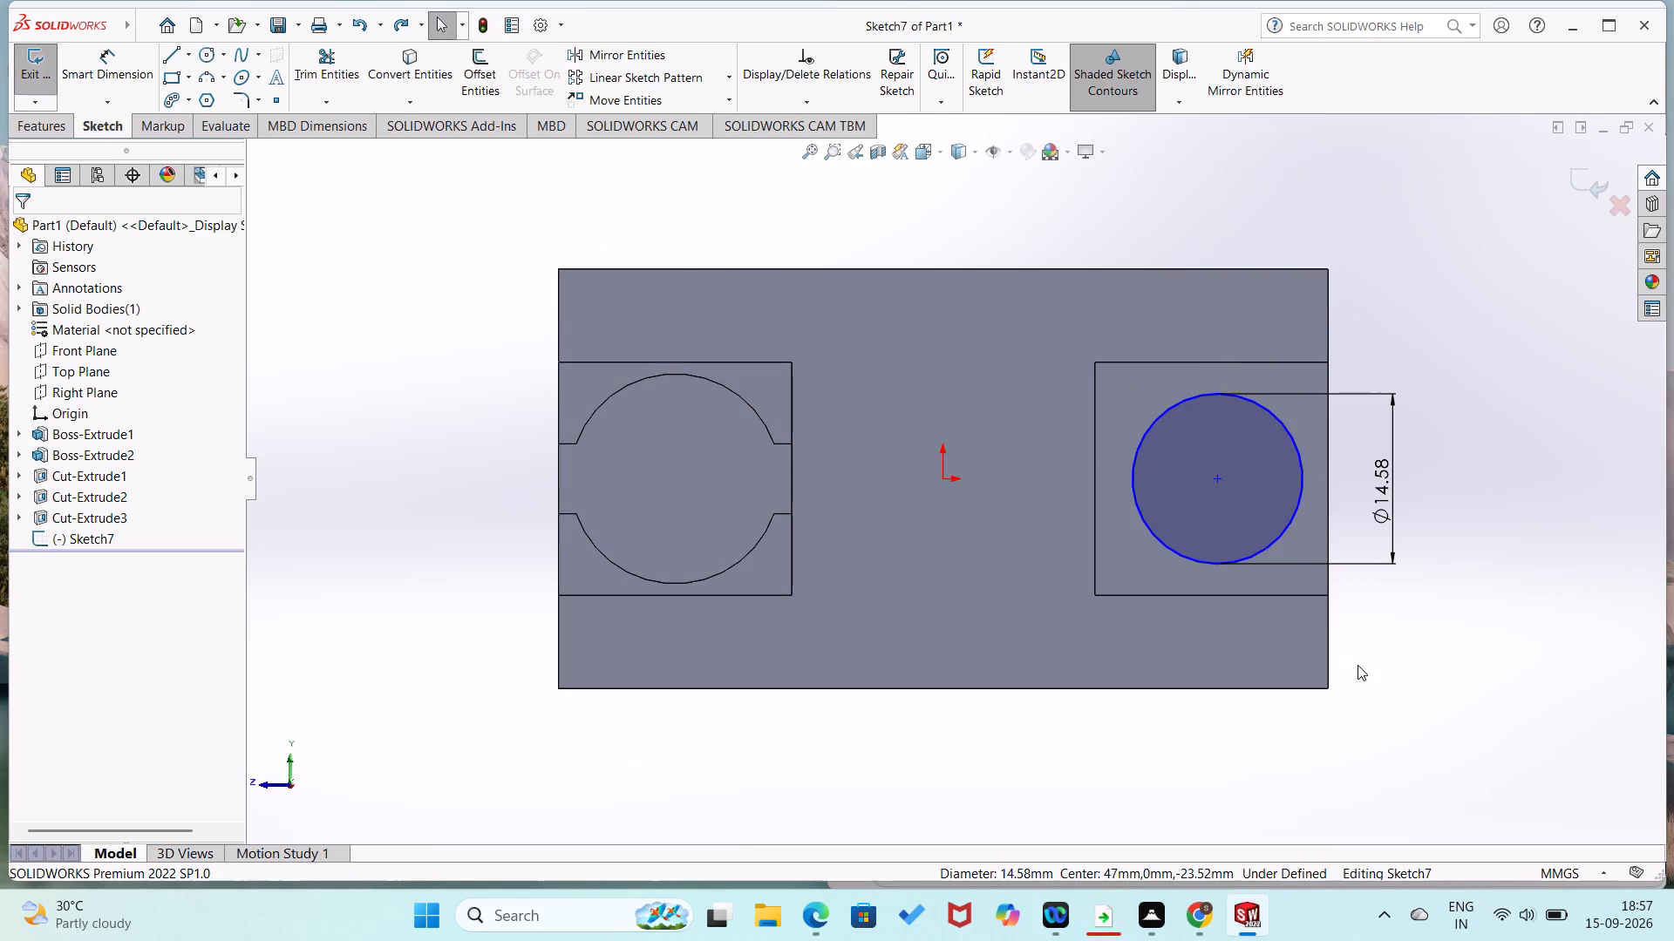
key("1")
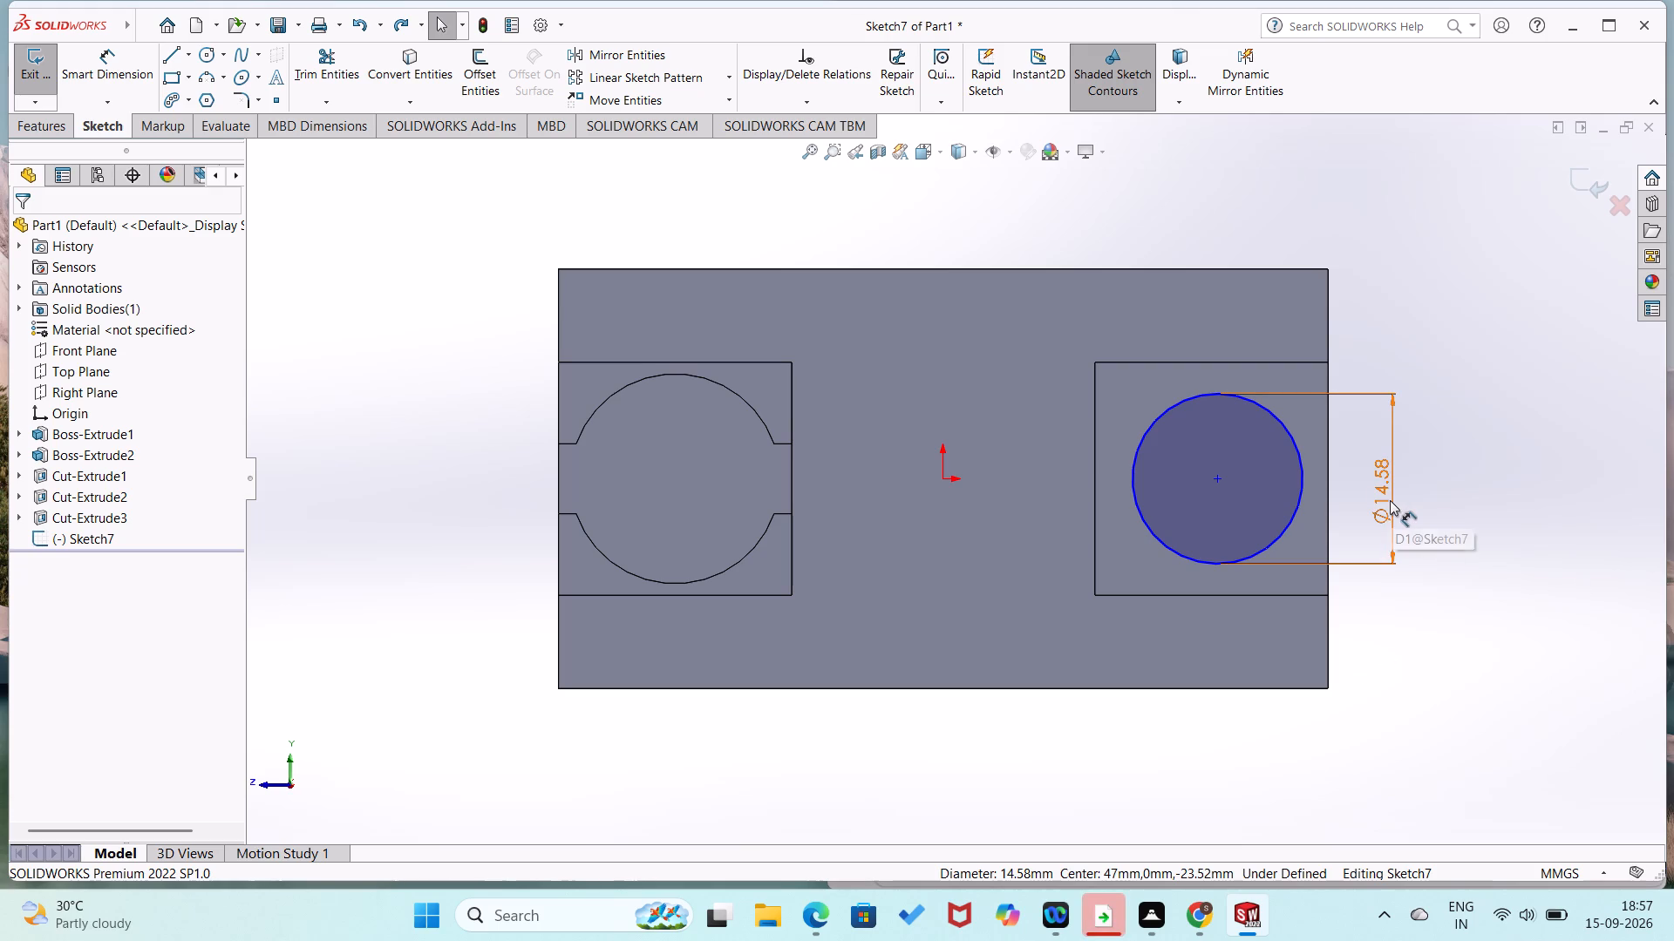
key("ctrl+z")
key("ctrl+z")
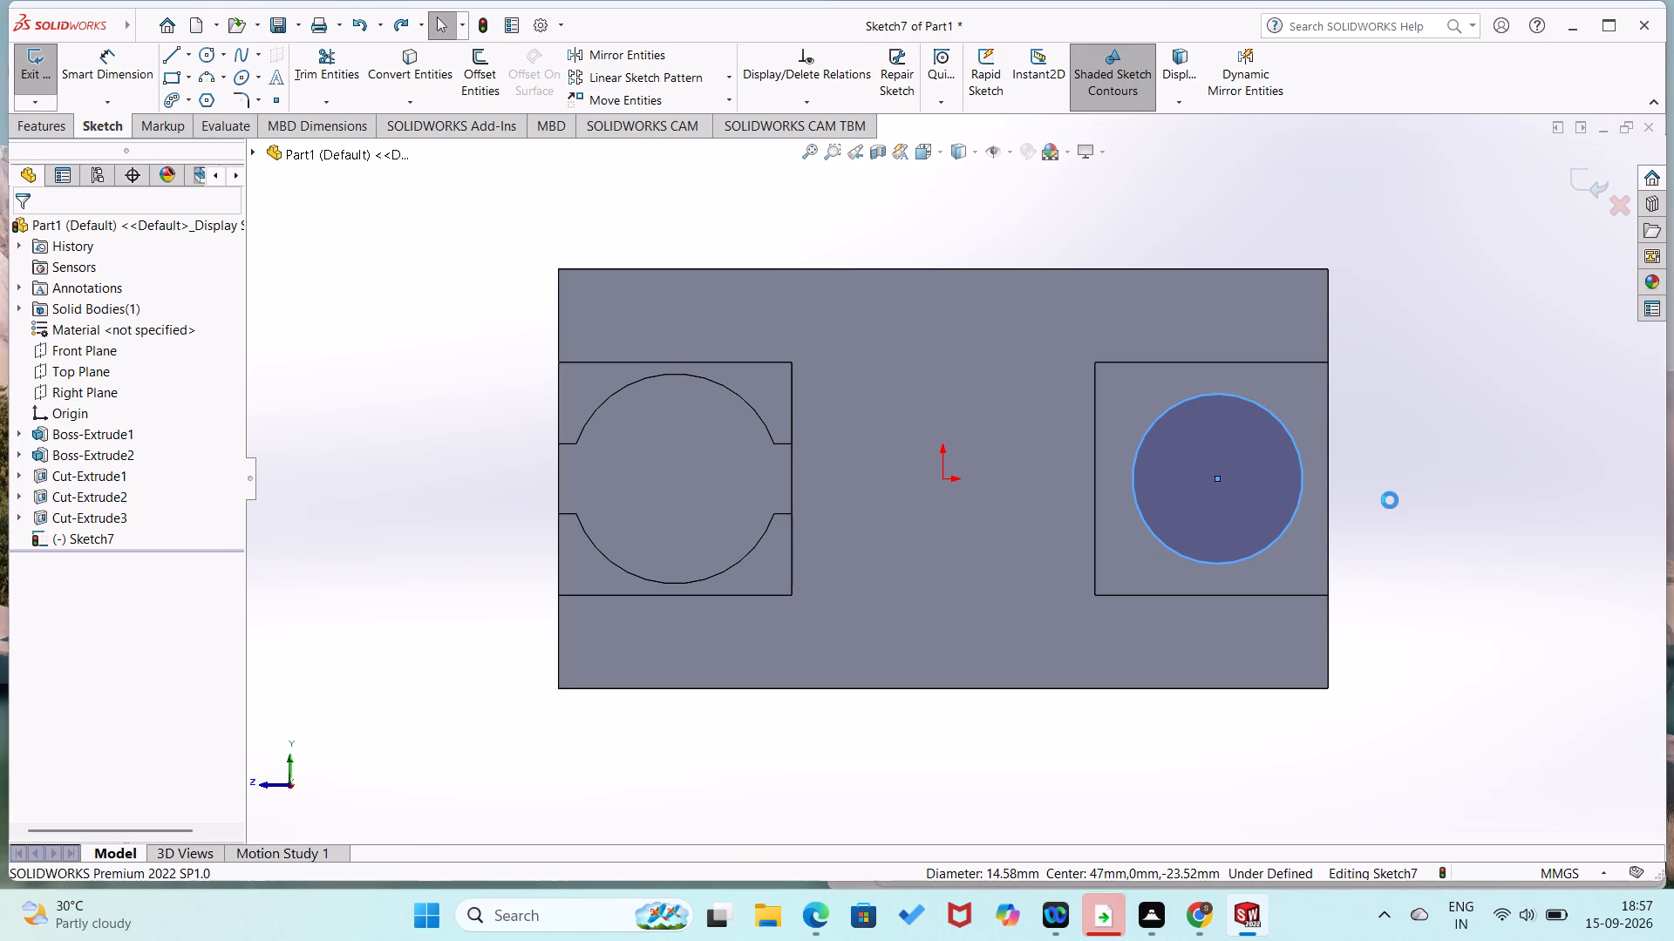
key("ctrl+z")
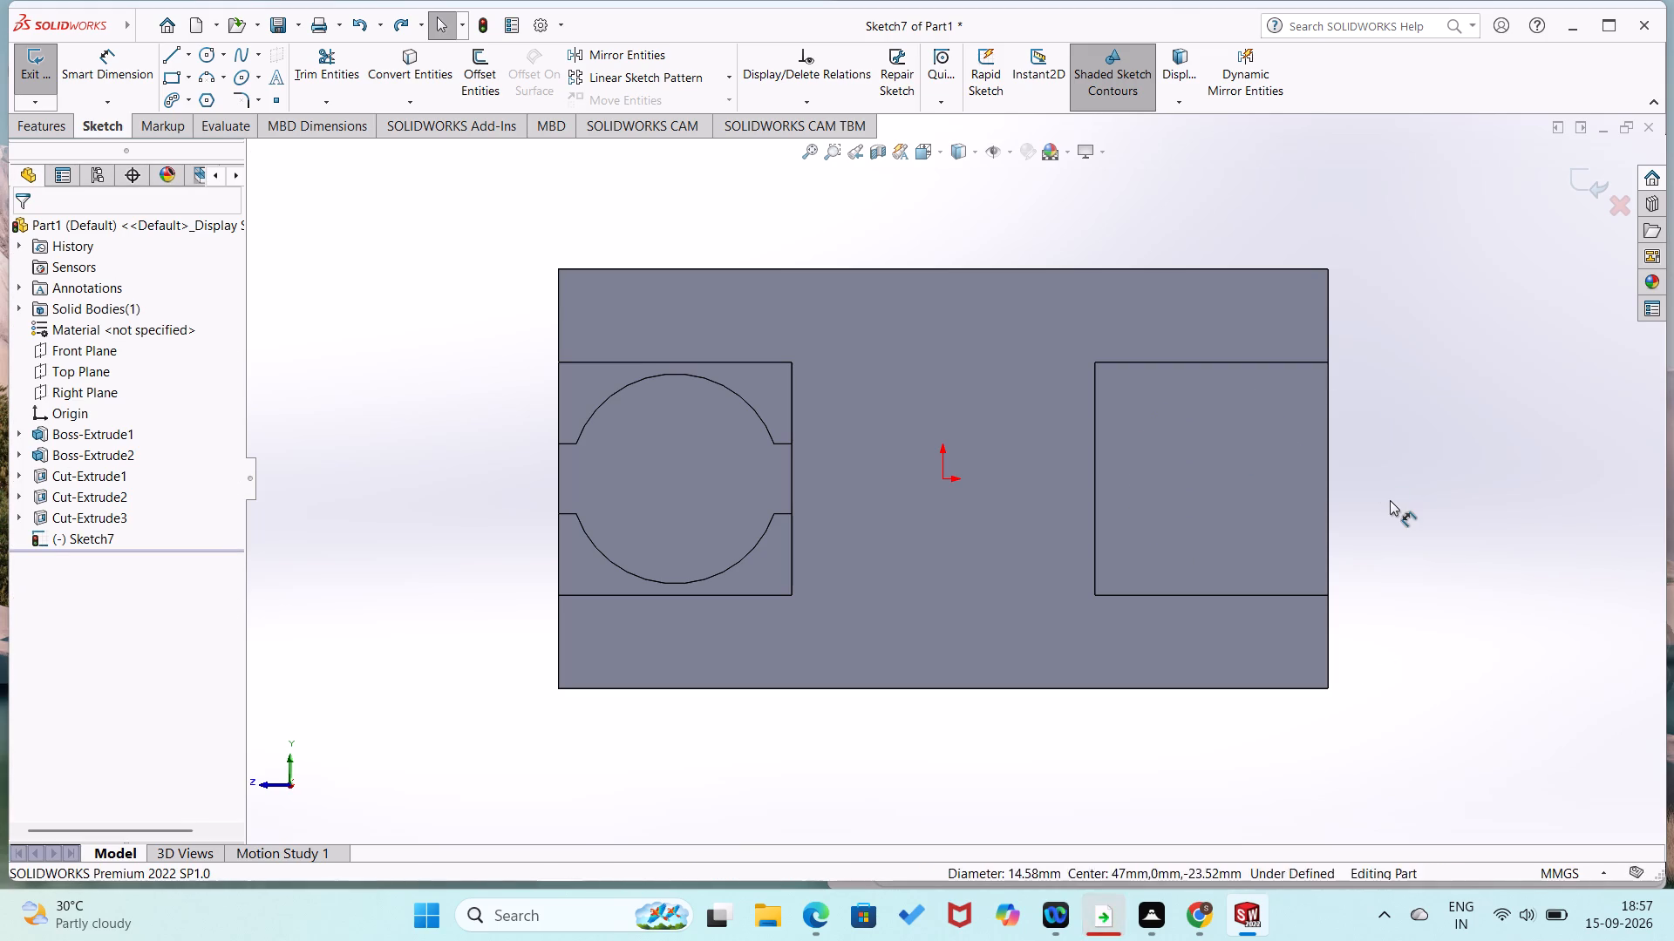
Start a sketch on the second boss's front face and draw a circle about 11.84 mm in diameter, centred level with the origin.
middle_click_drag(1287, 447, 1258, 484)
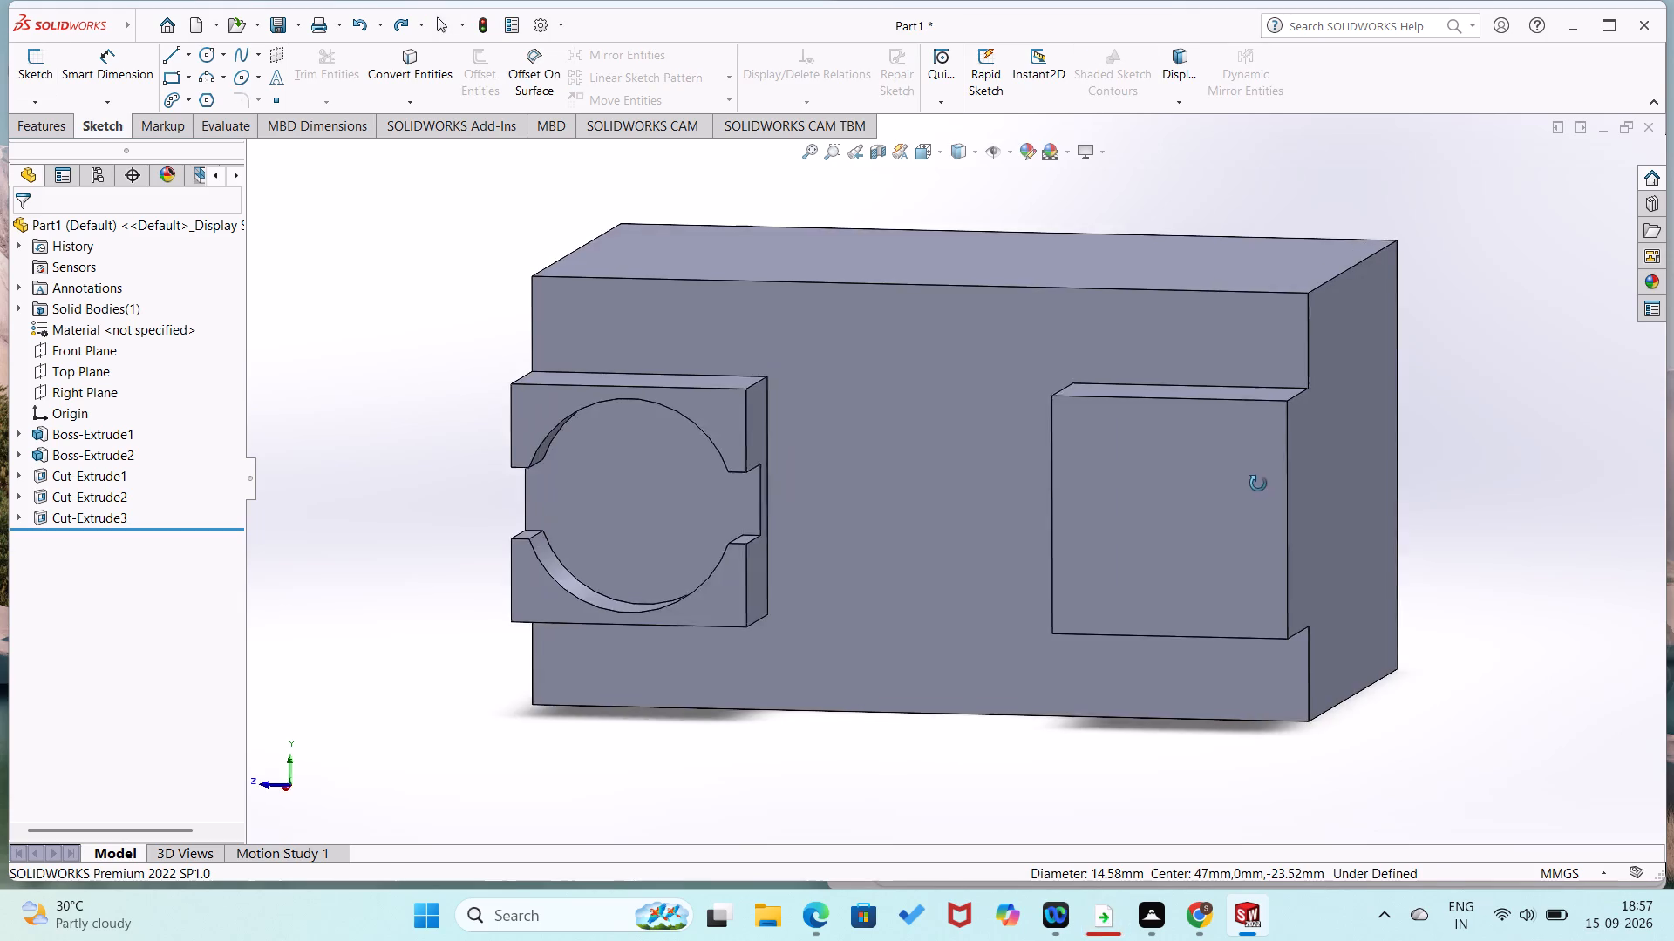
middle_click_drag(1258, 484, 1207, 520)
left_click(988, 586)
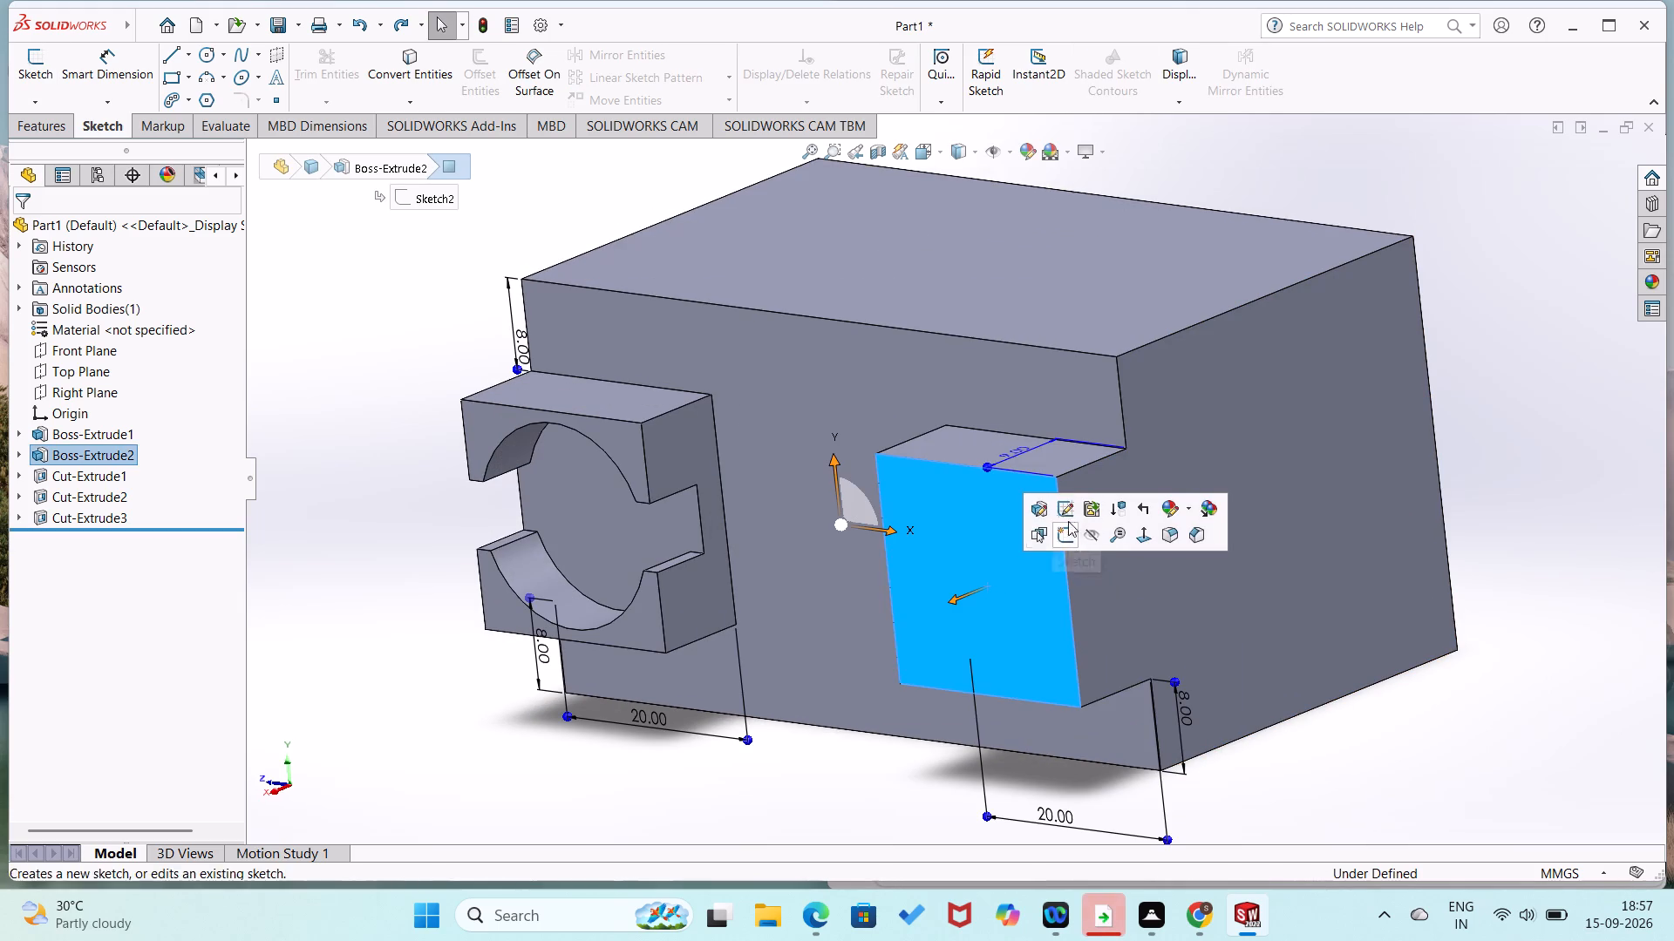
left_click(1063, 530)
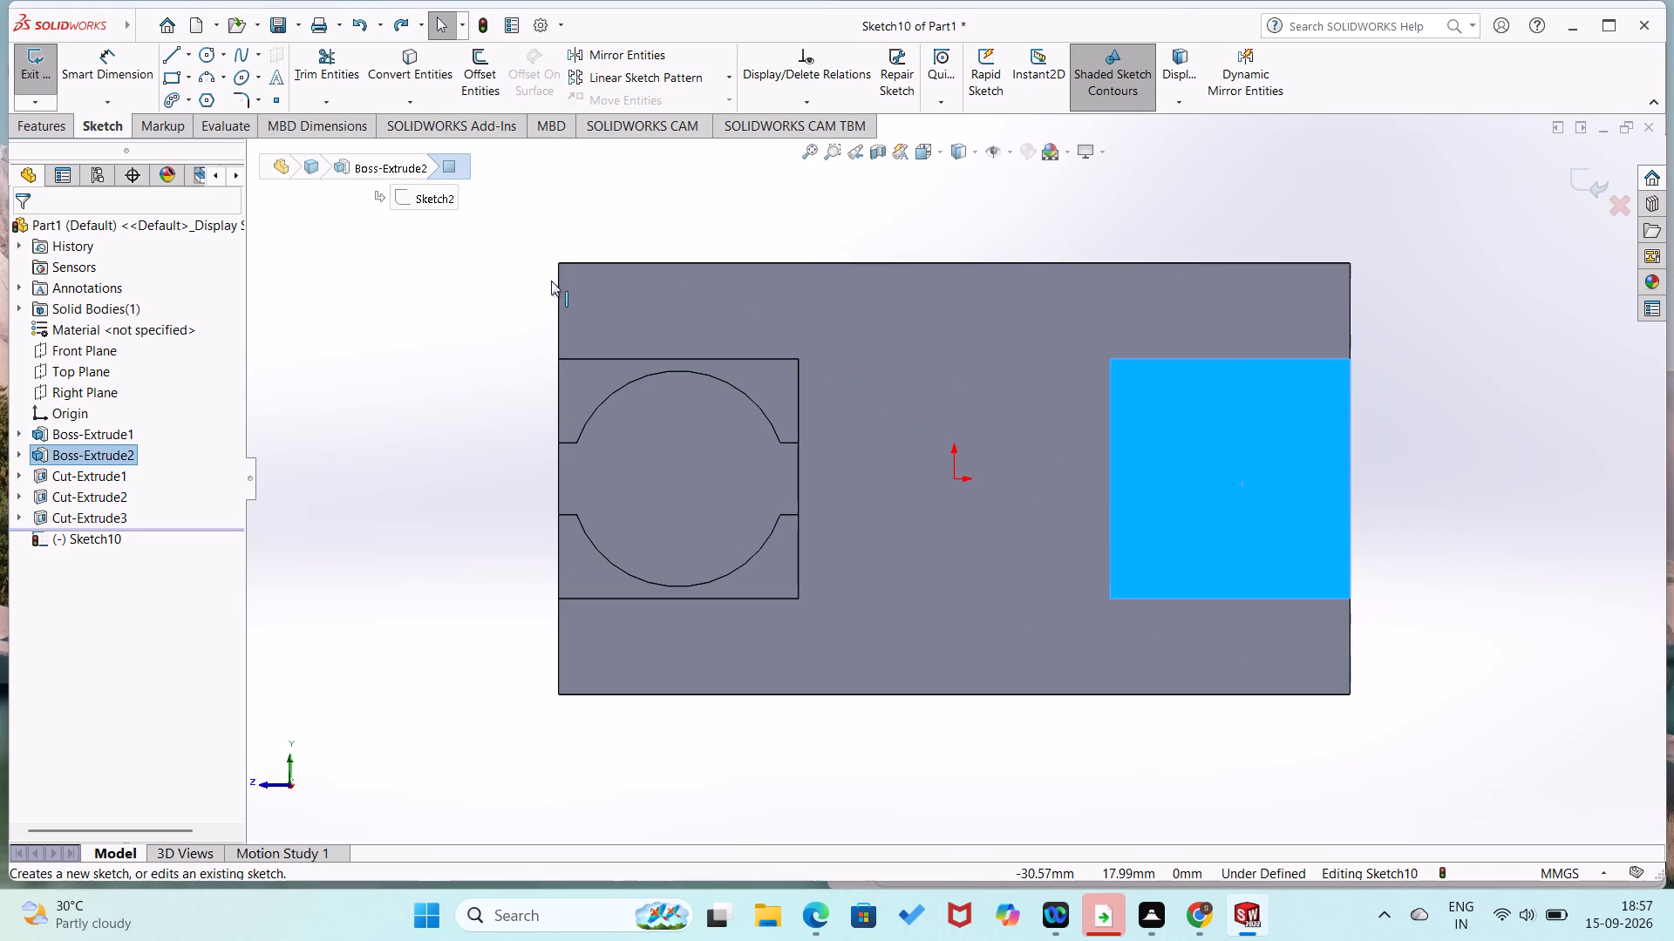
left_click(466, 332)
left_click(198, 58)
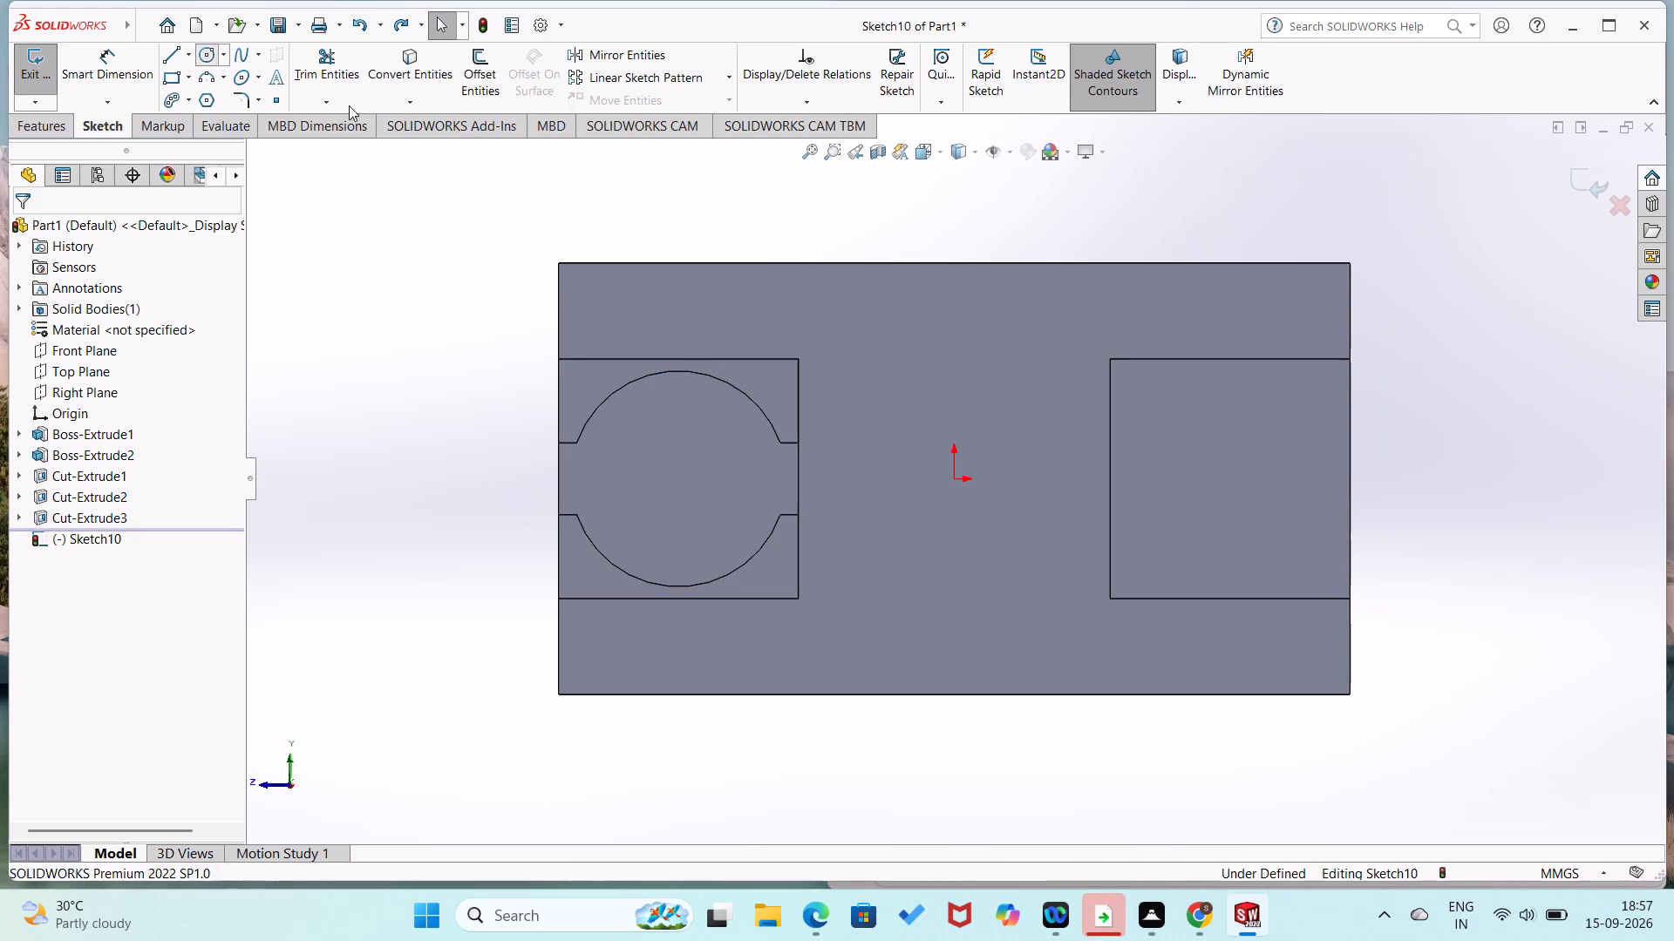
left_click(1238, 478)
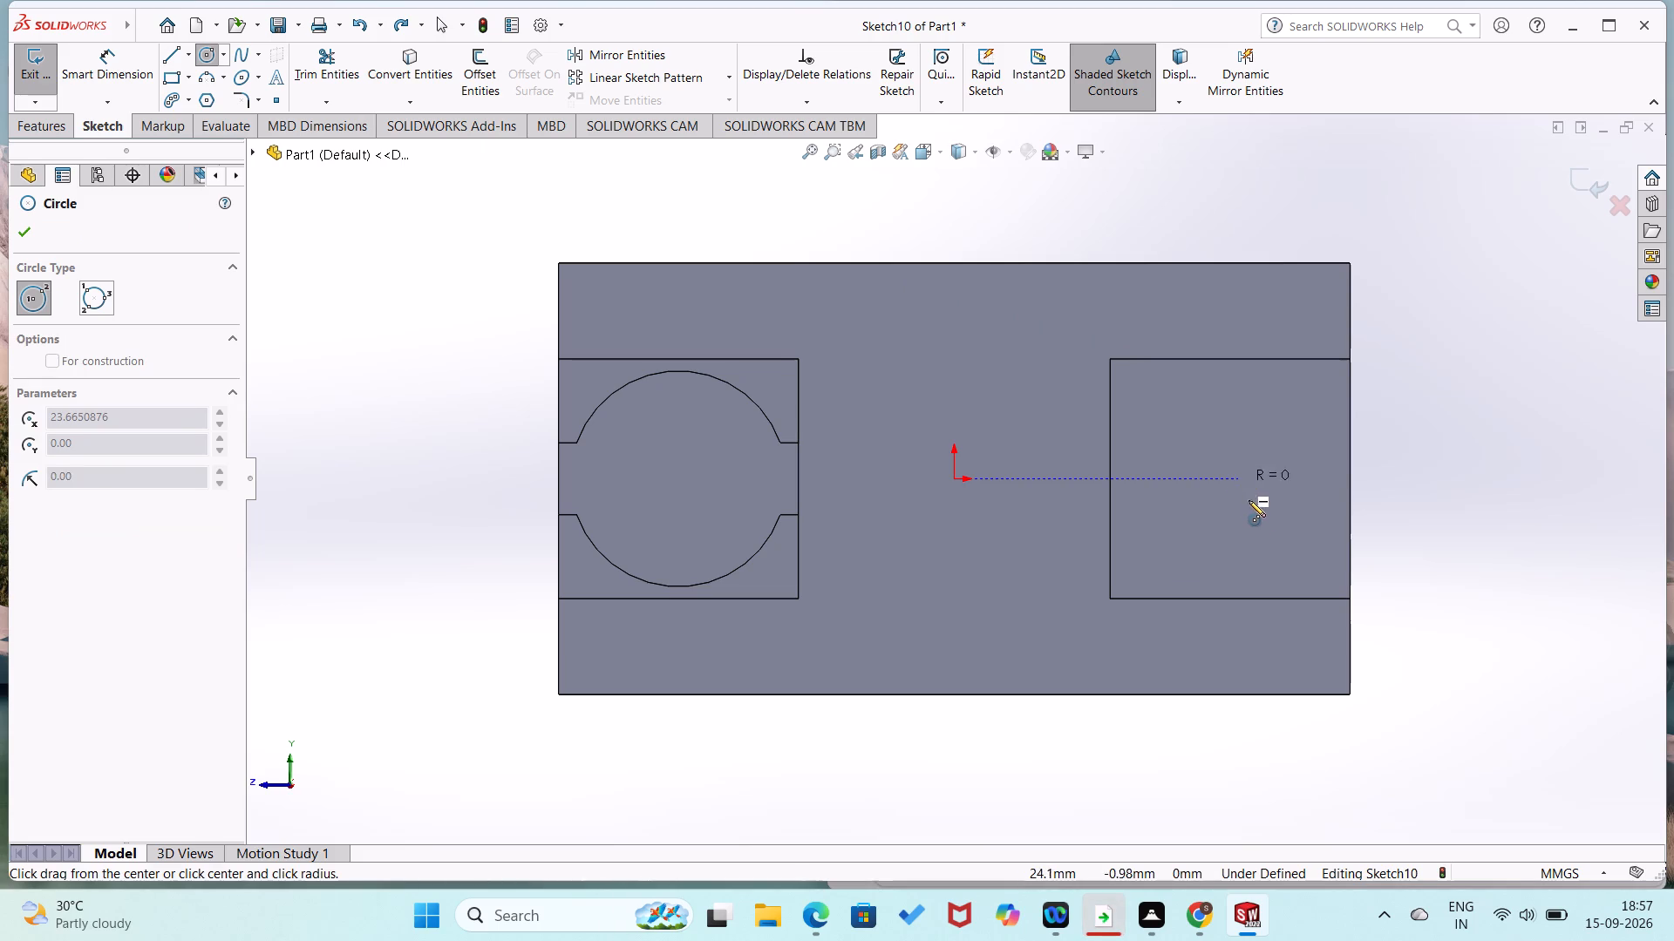
left_click(1272, 541)
Dimension the circle on the second boss with a diameter of 18 mm.
right_click_drag(1306, 504, 1301, 351)
left_click(1295, 442)
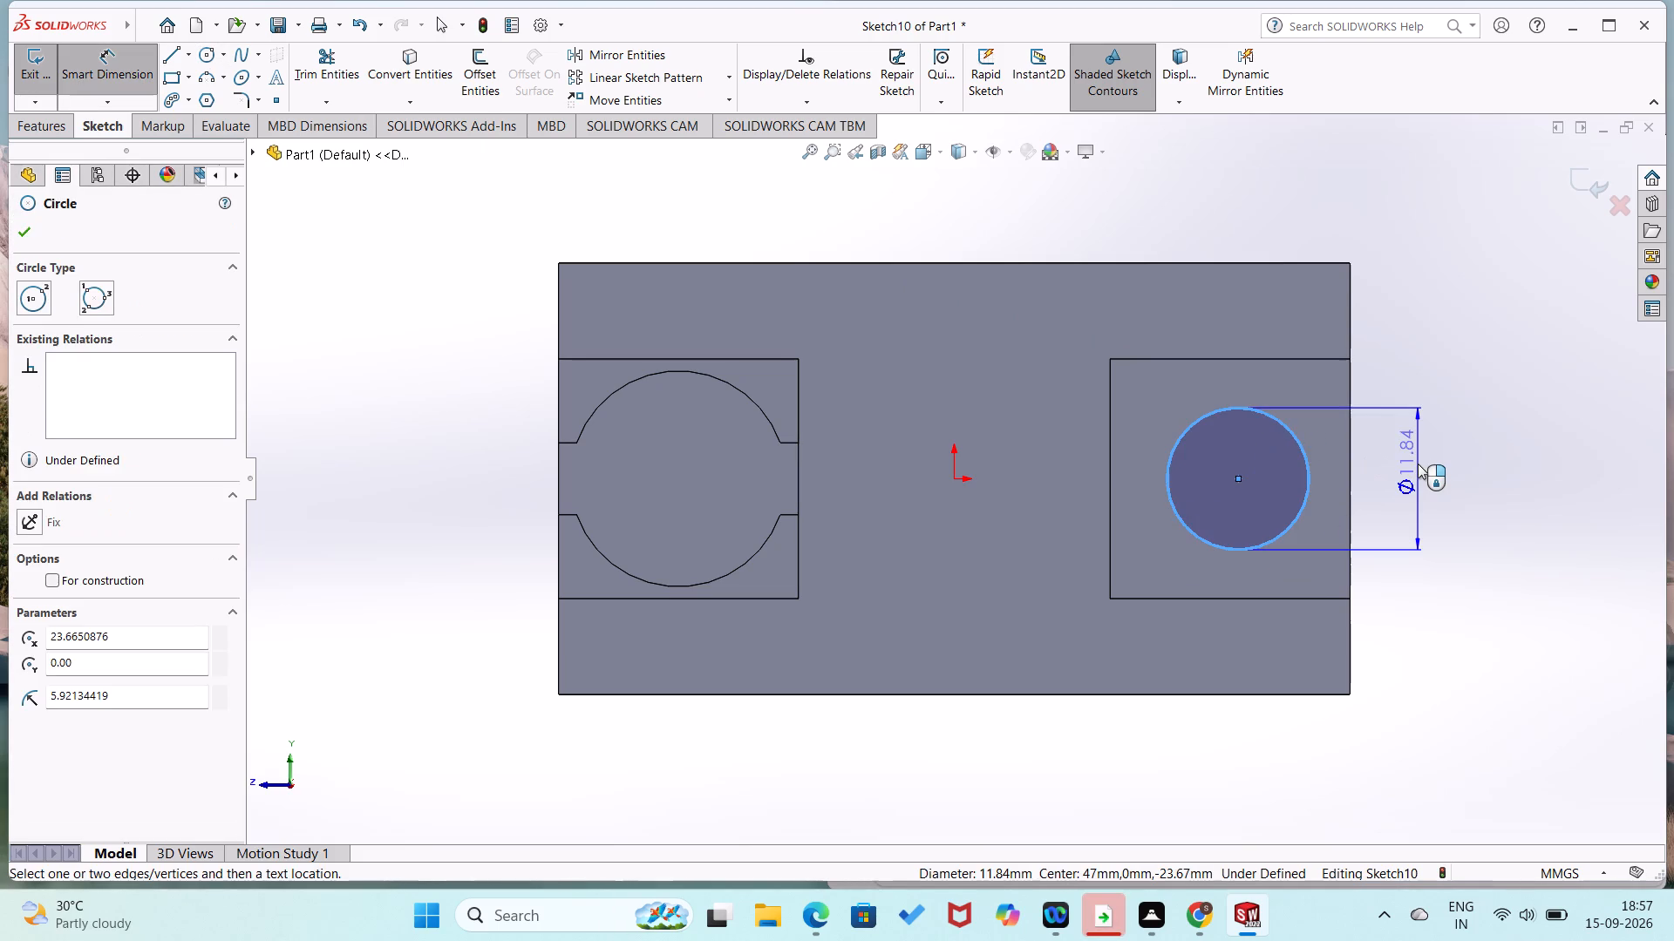
left_click(1418, 464)
type("18")
key("Return")
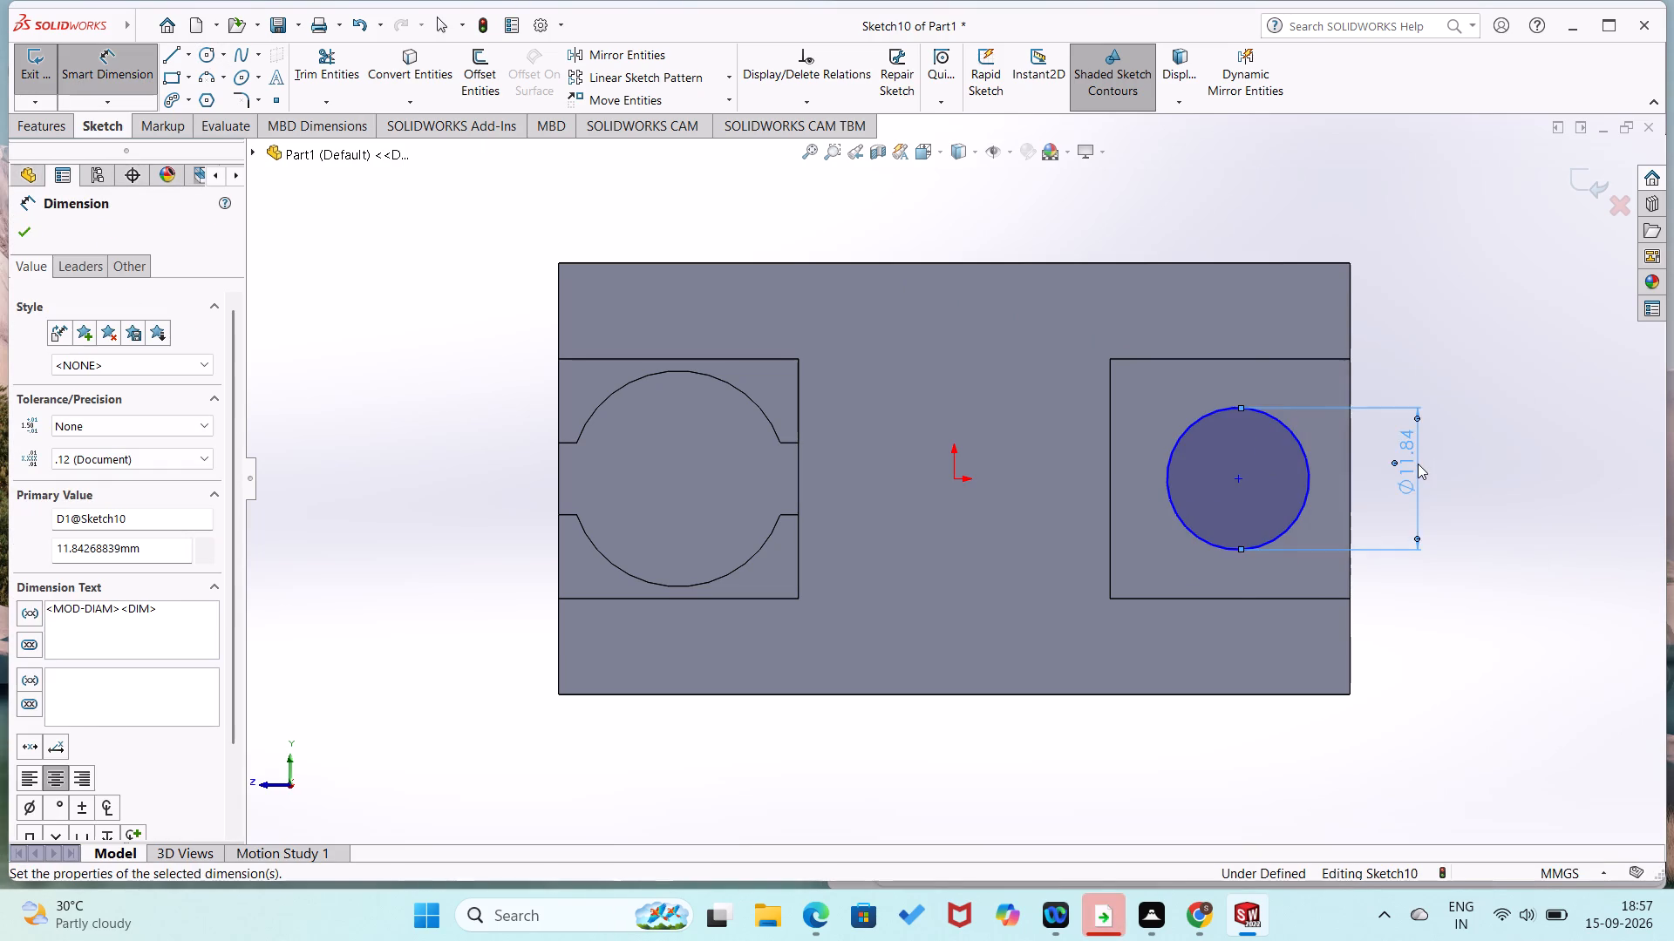
left_click(1432, 651)
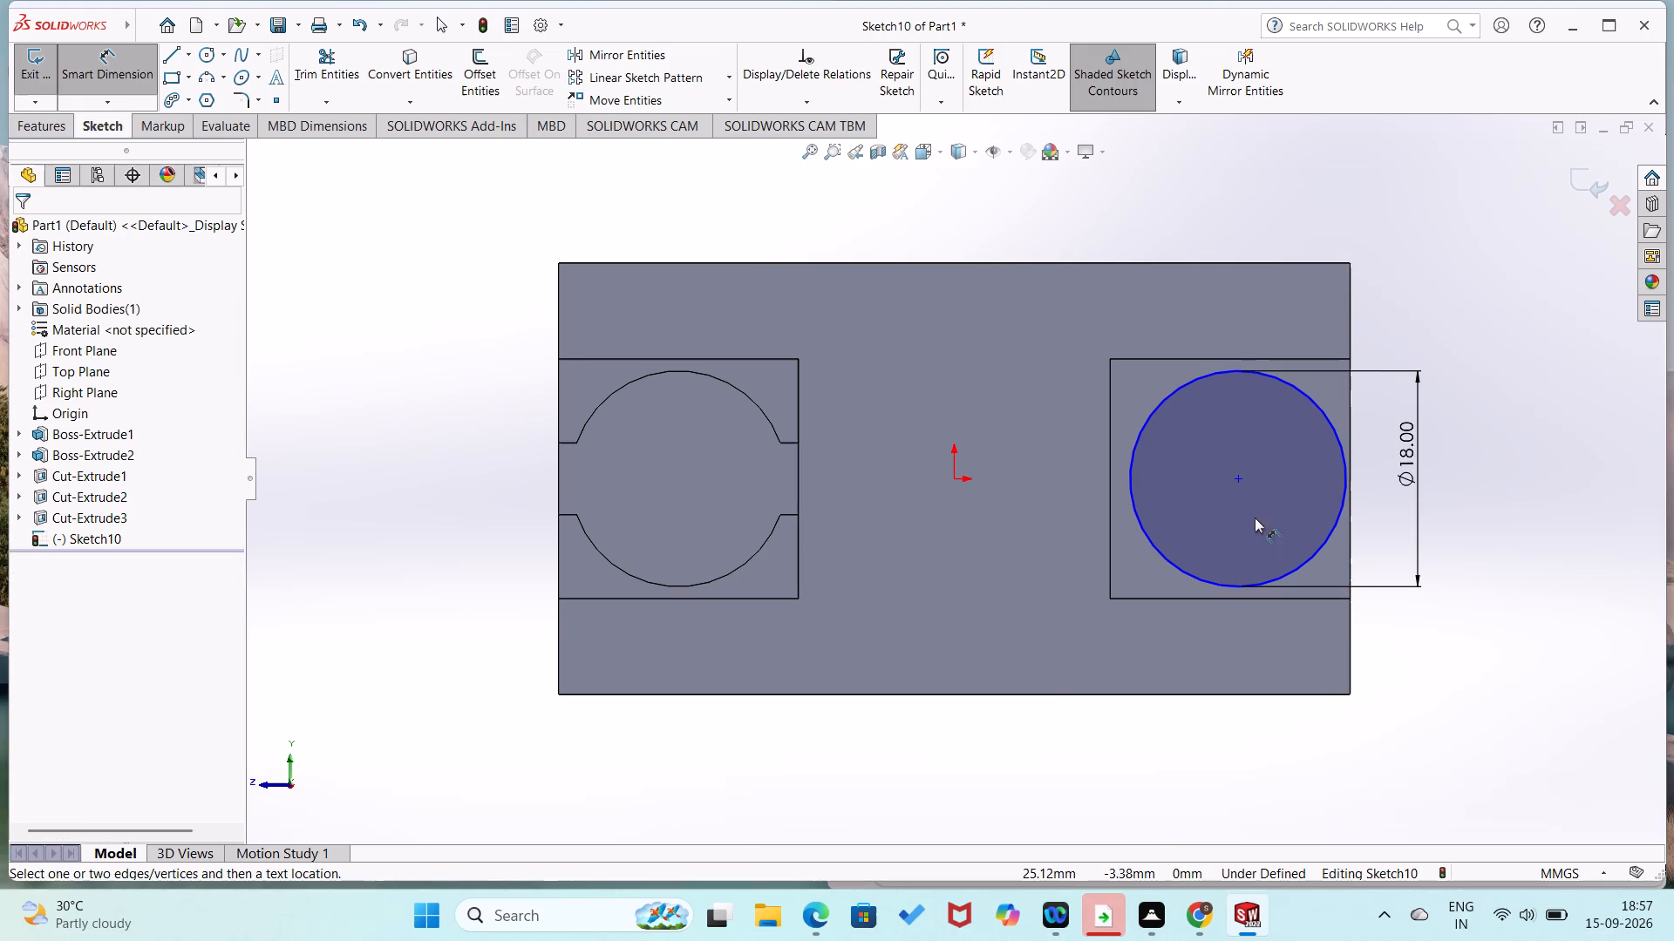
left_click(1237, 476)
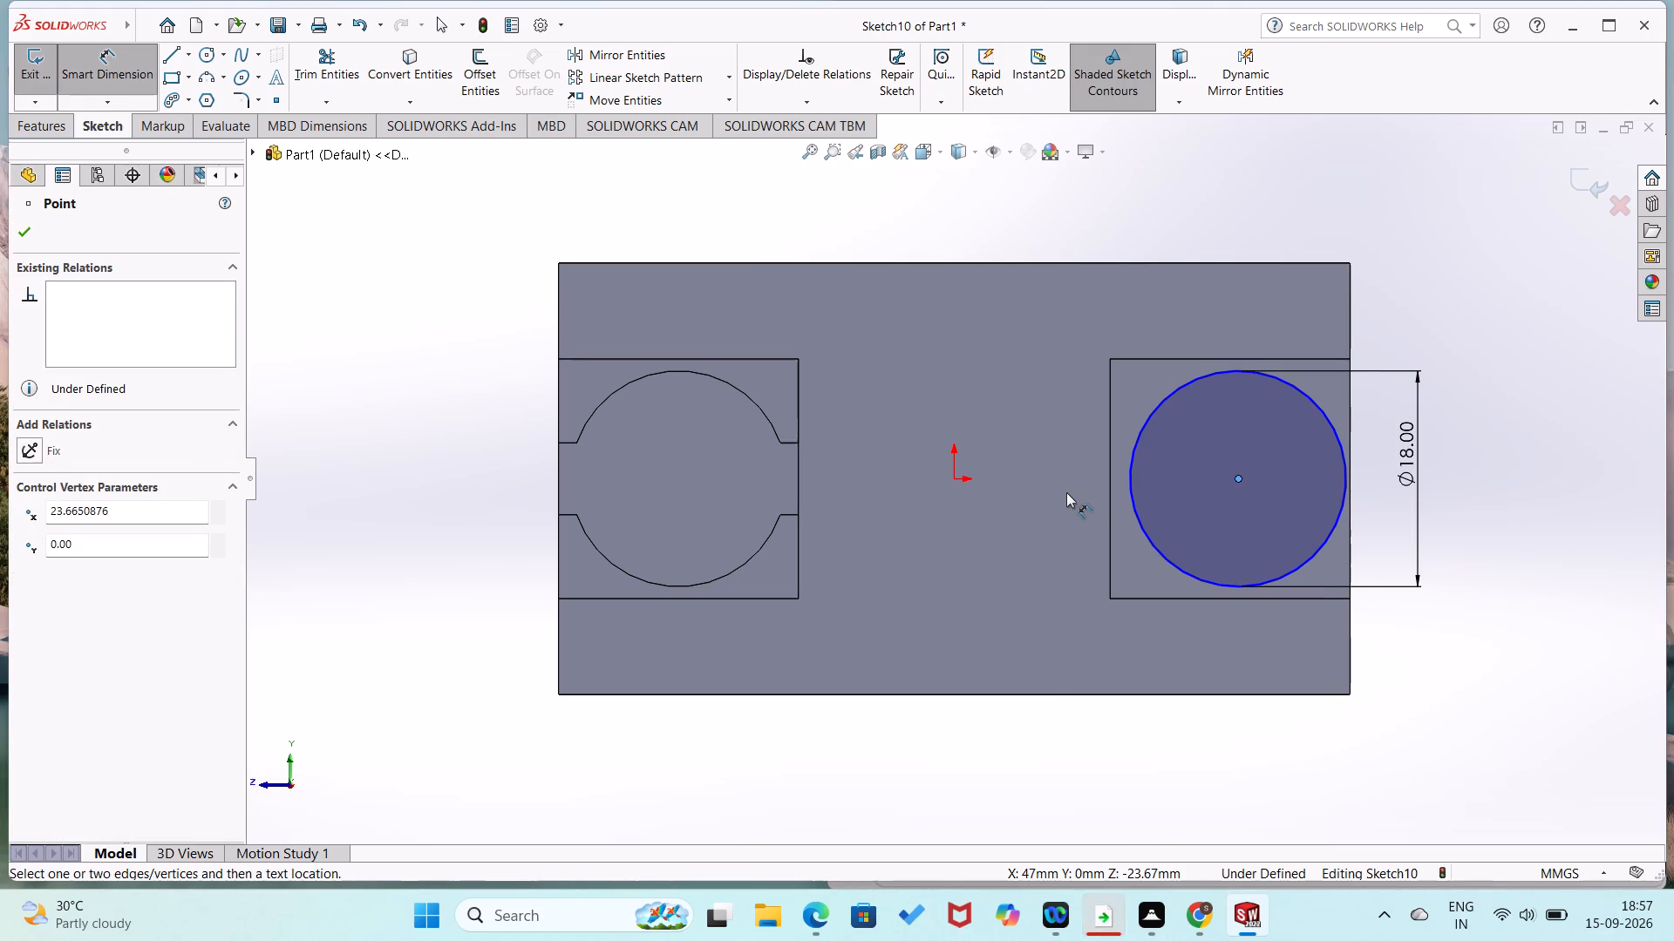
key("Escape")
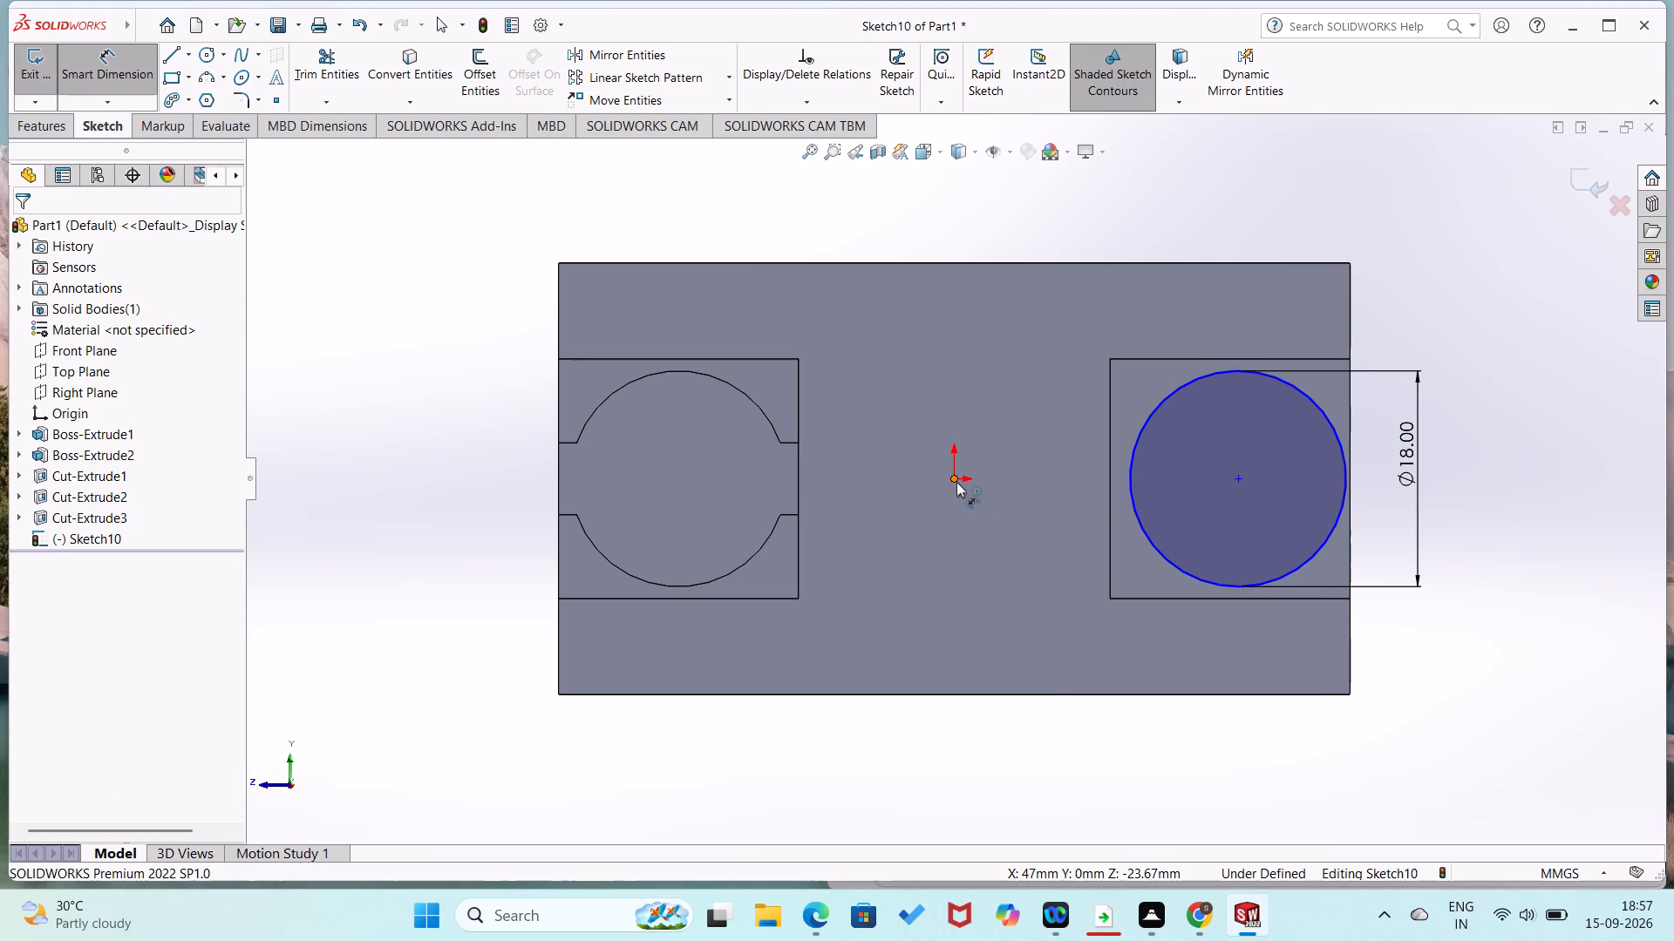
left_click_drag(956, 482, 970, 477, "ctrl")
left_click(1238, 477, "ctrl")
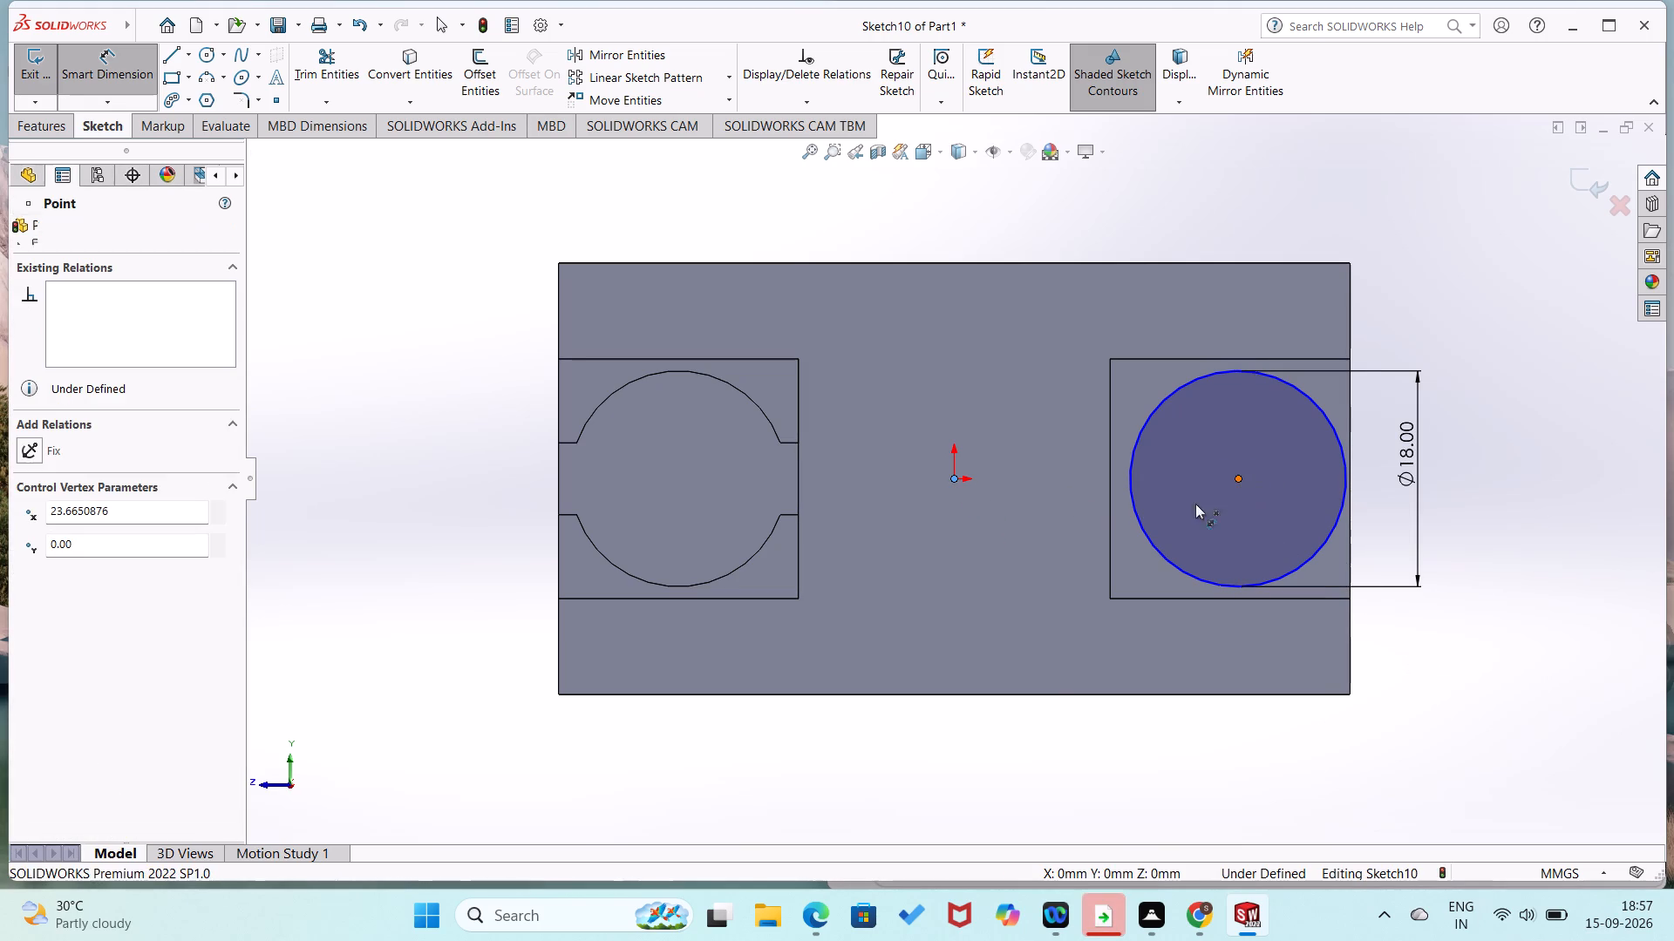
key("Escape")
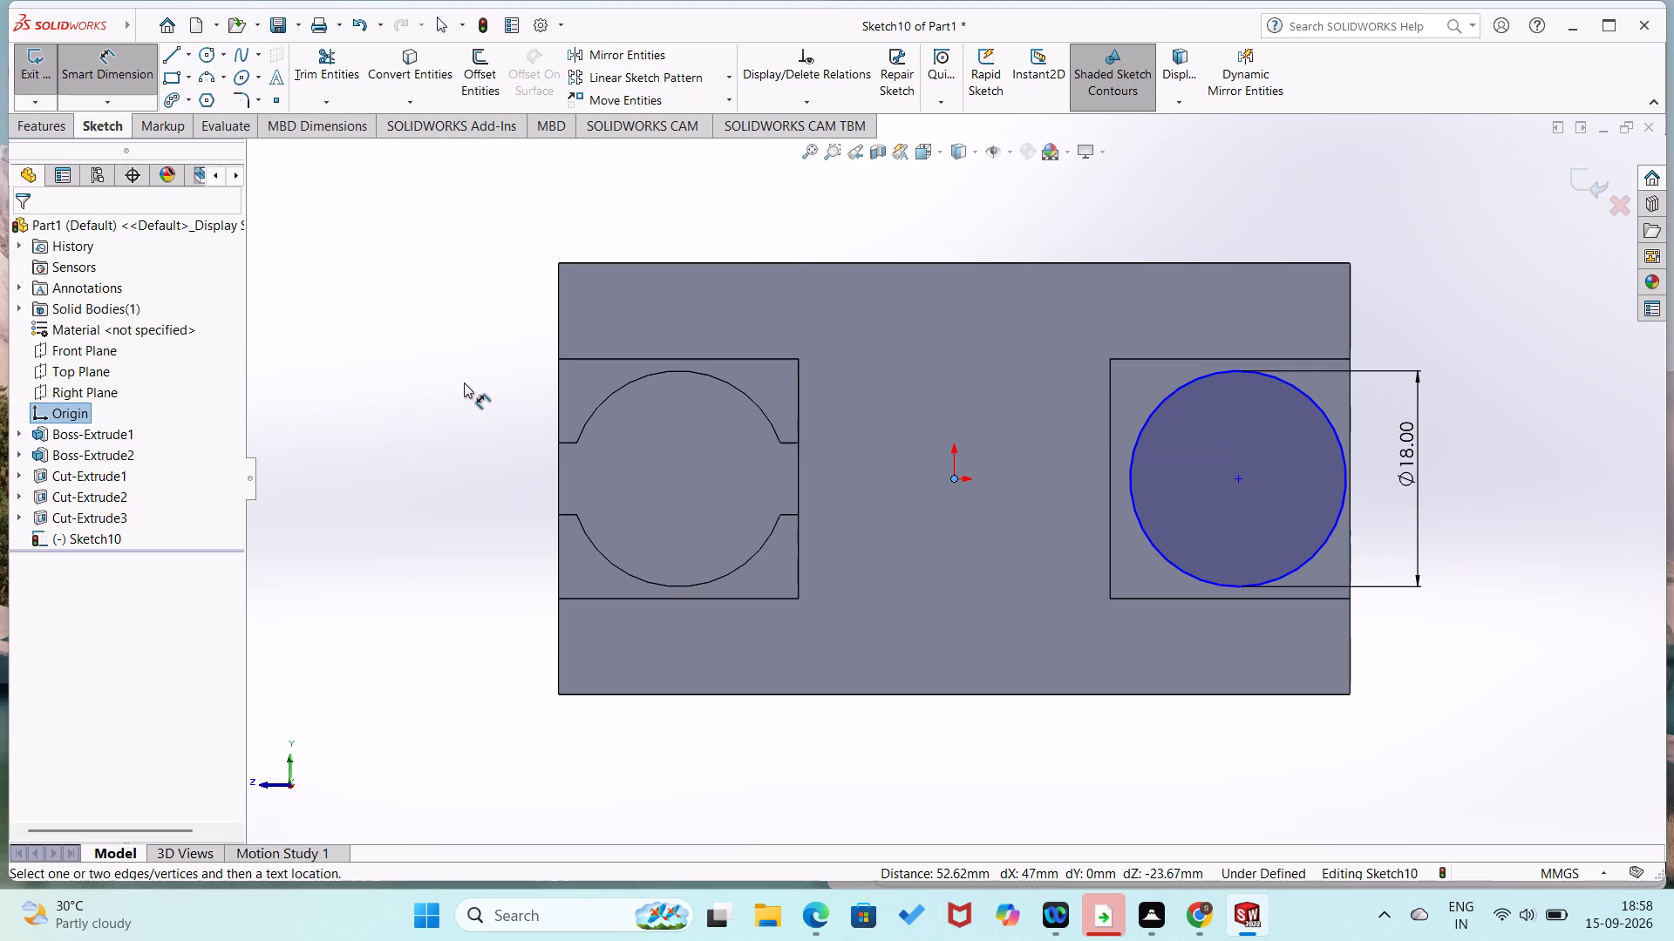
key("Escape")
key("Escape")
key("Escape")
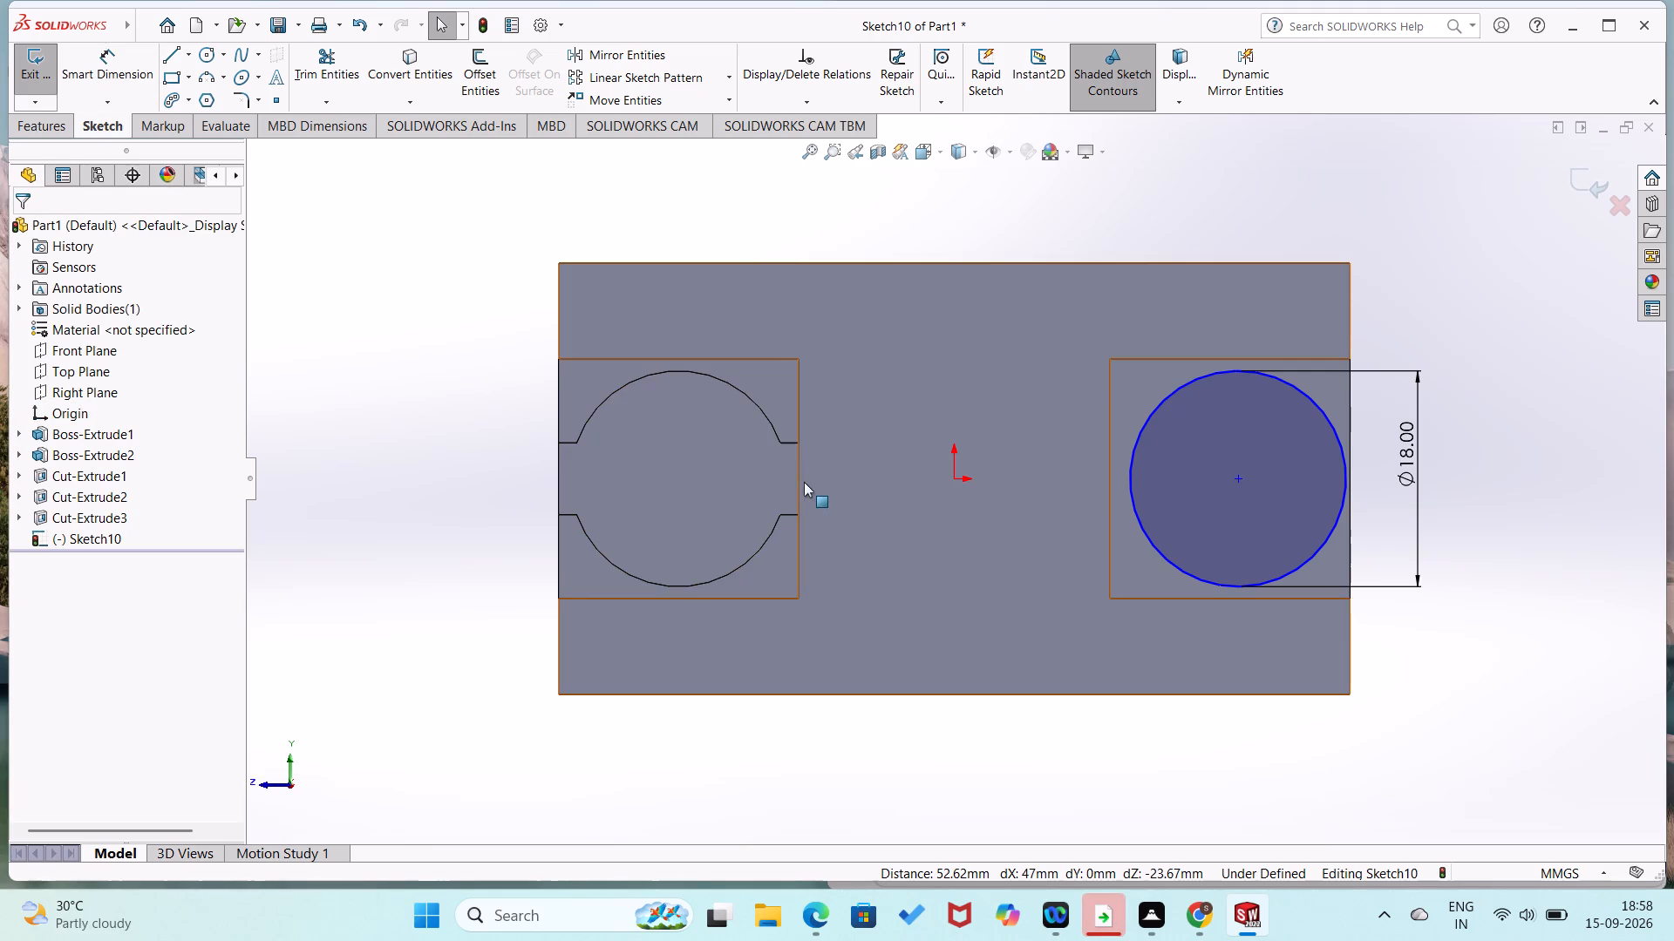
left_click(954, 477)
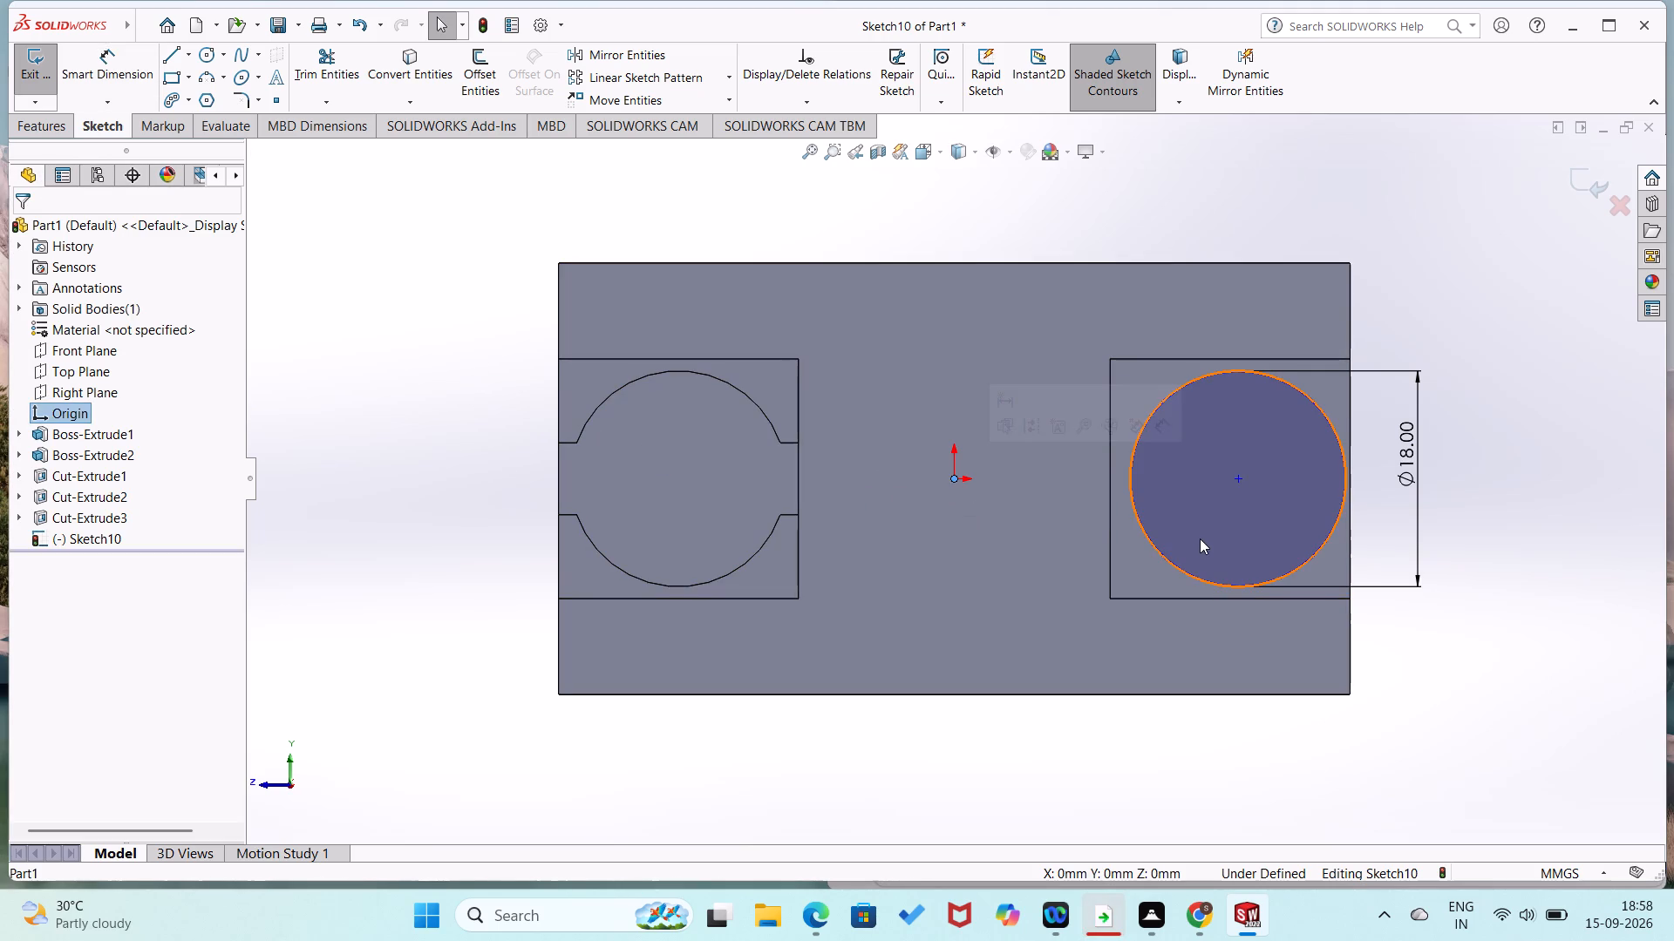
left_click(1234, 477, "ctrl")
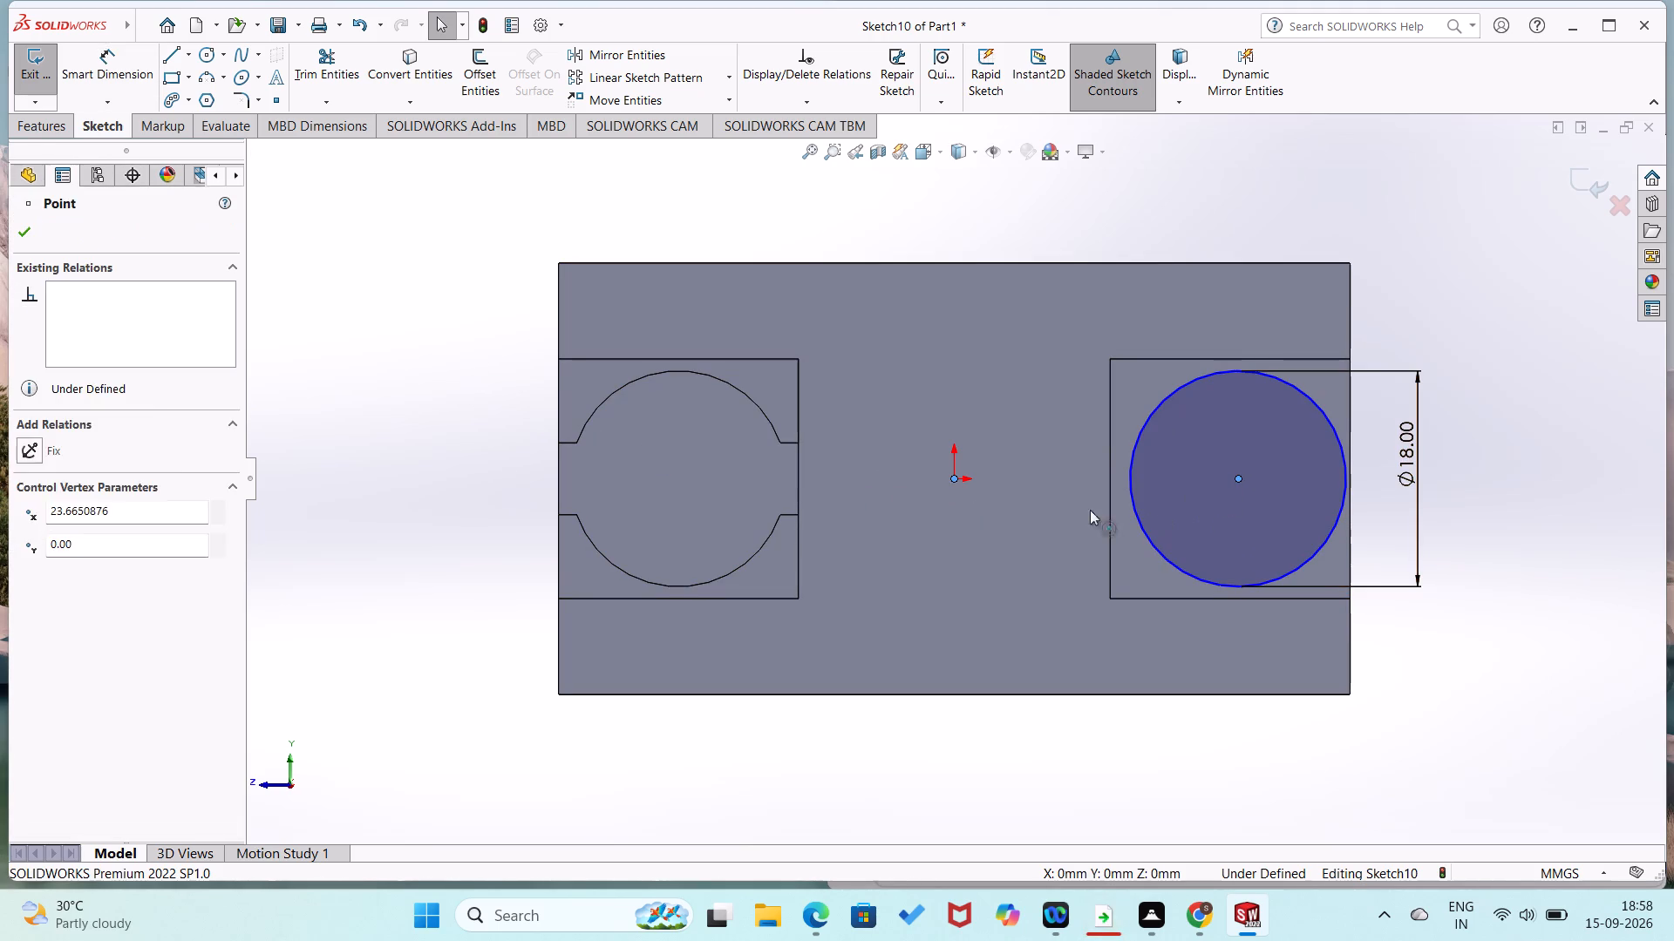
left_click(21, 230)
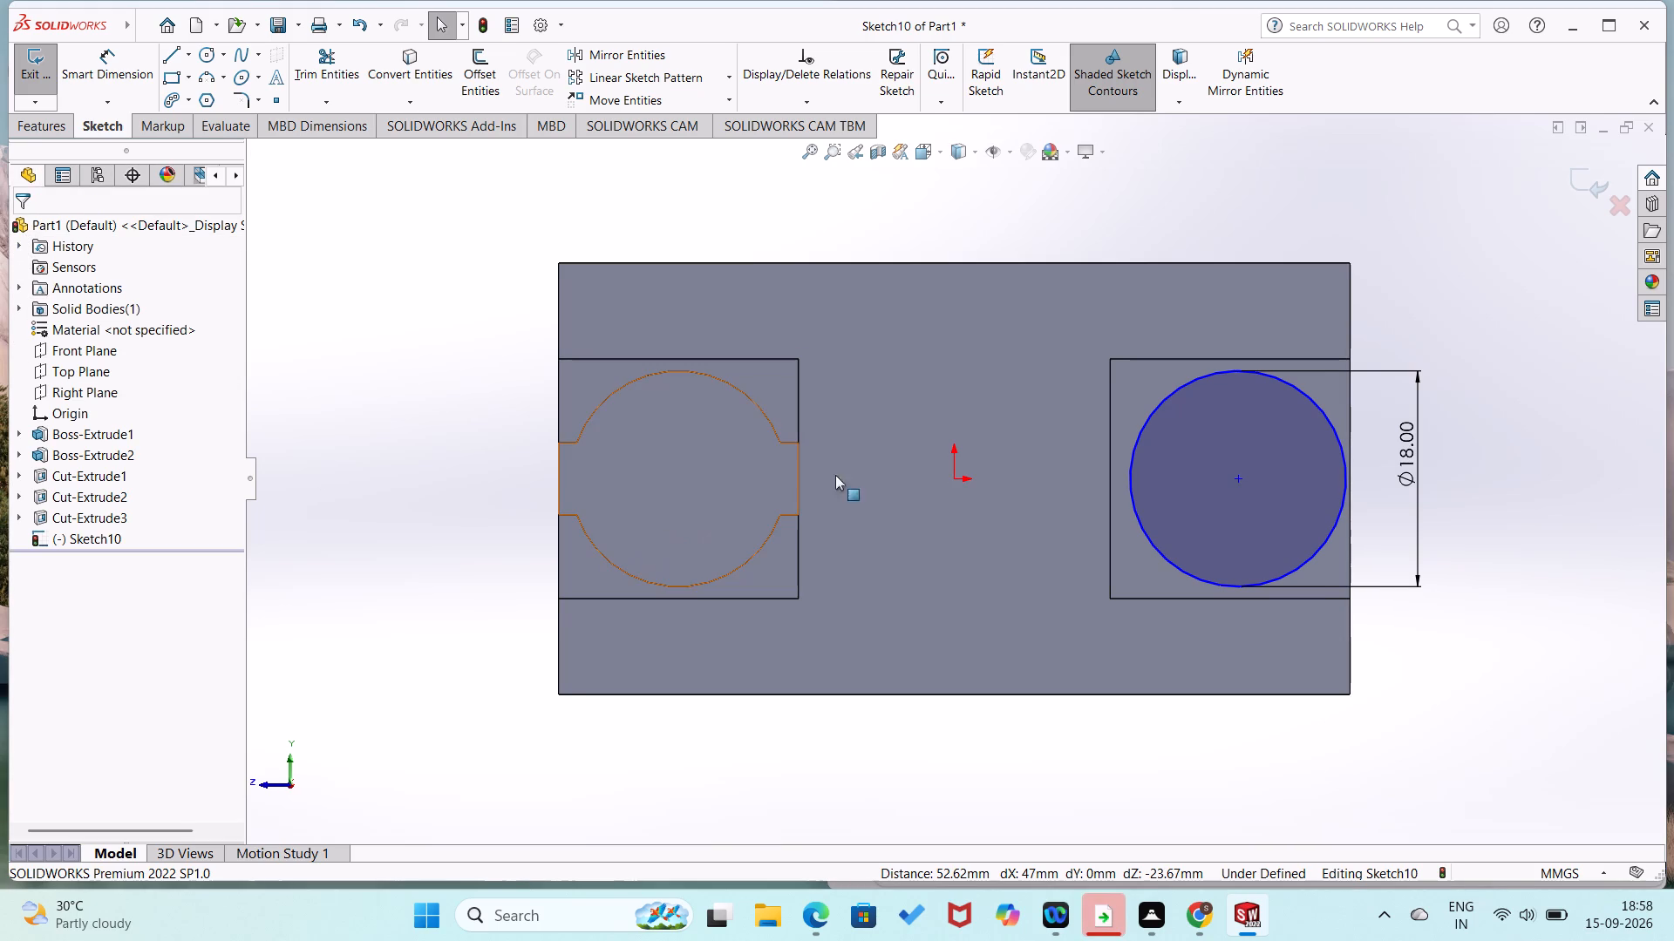
Add a Horizontal relation between the origin and the centre of the 18 mm circle.
left_click(949, 478)
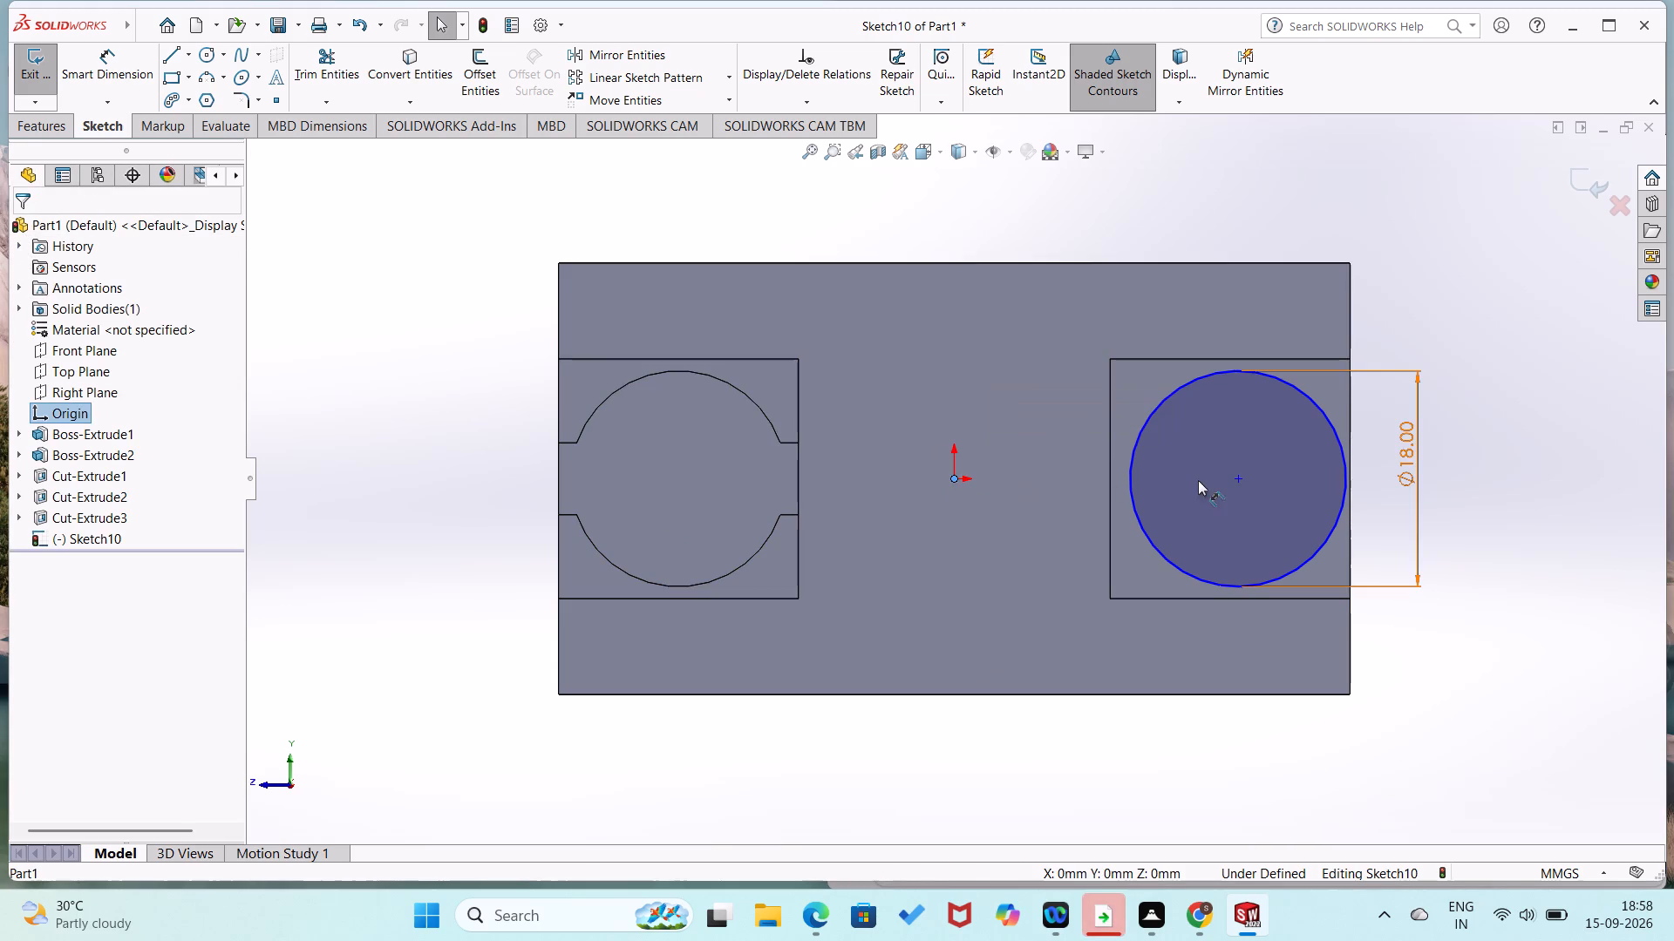
left_click(1239, 477, "ctrl")
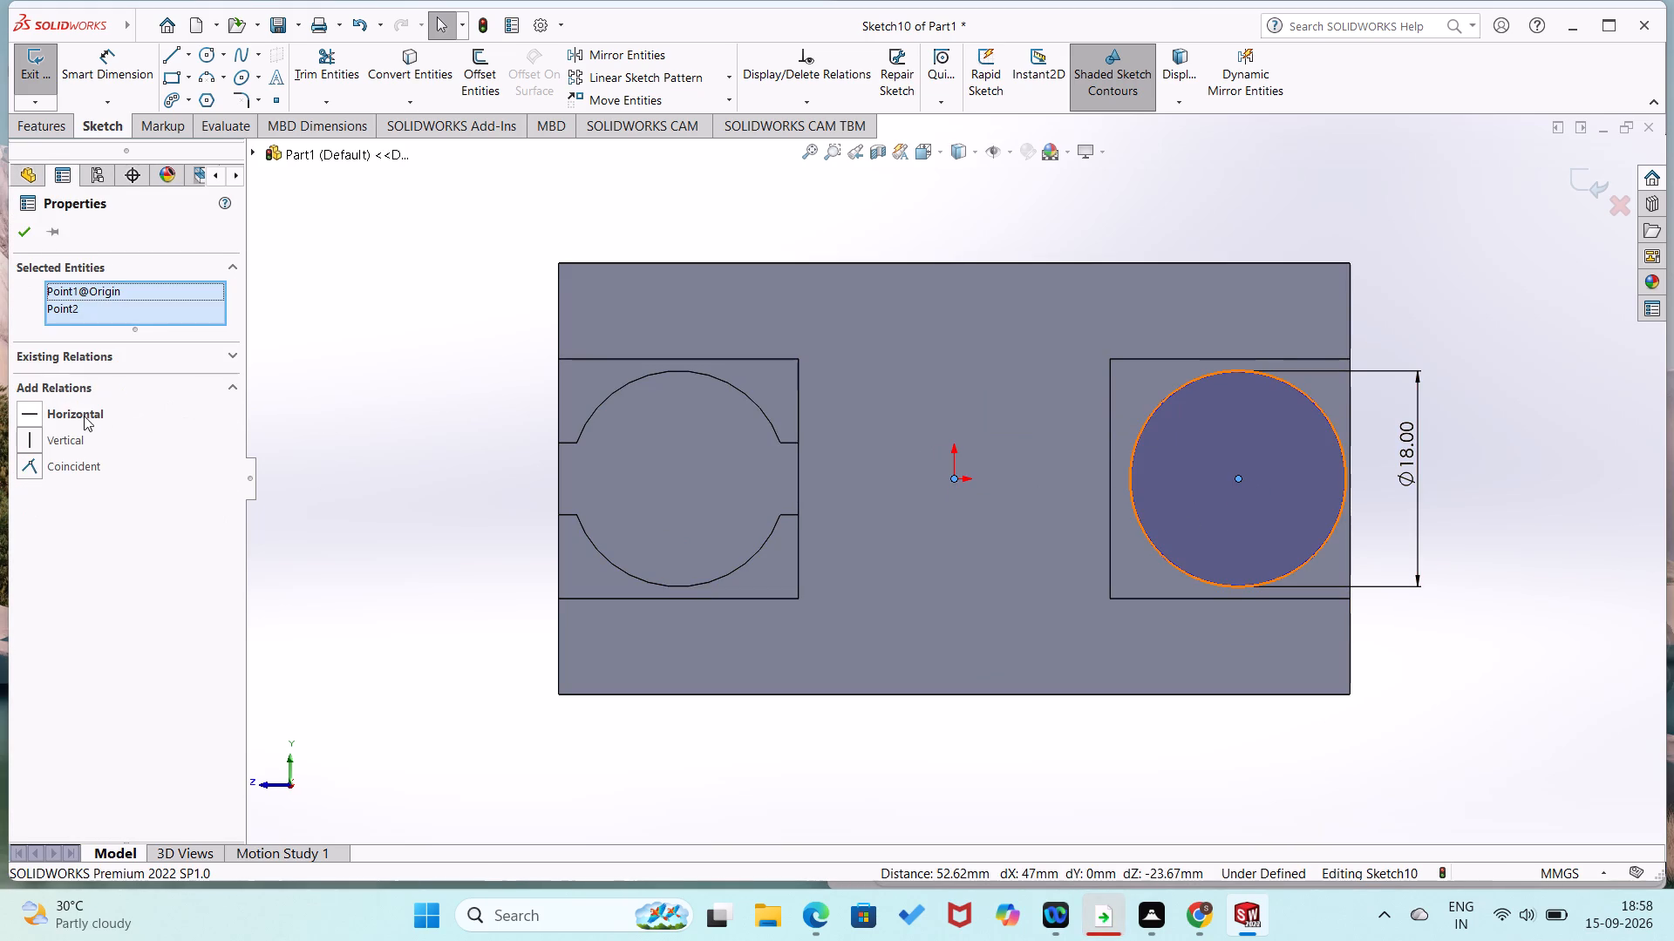
left_click(26, 412)
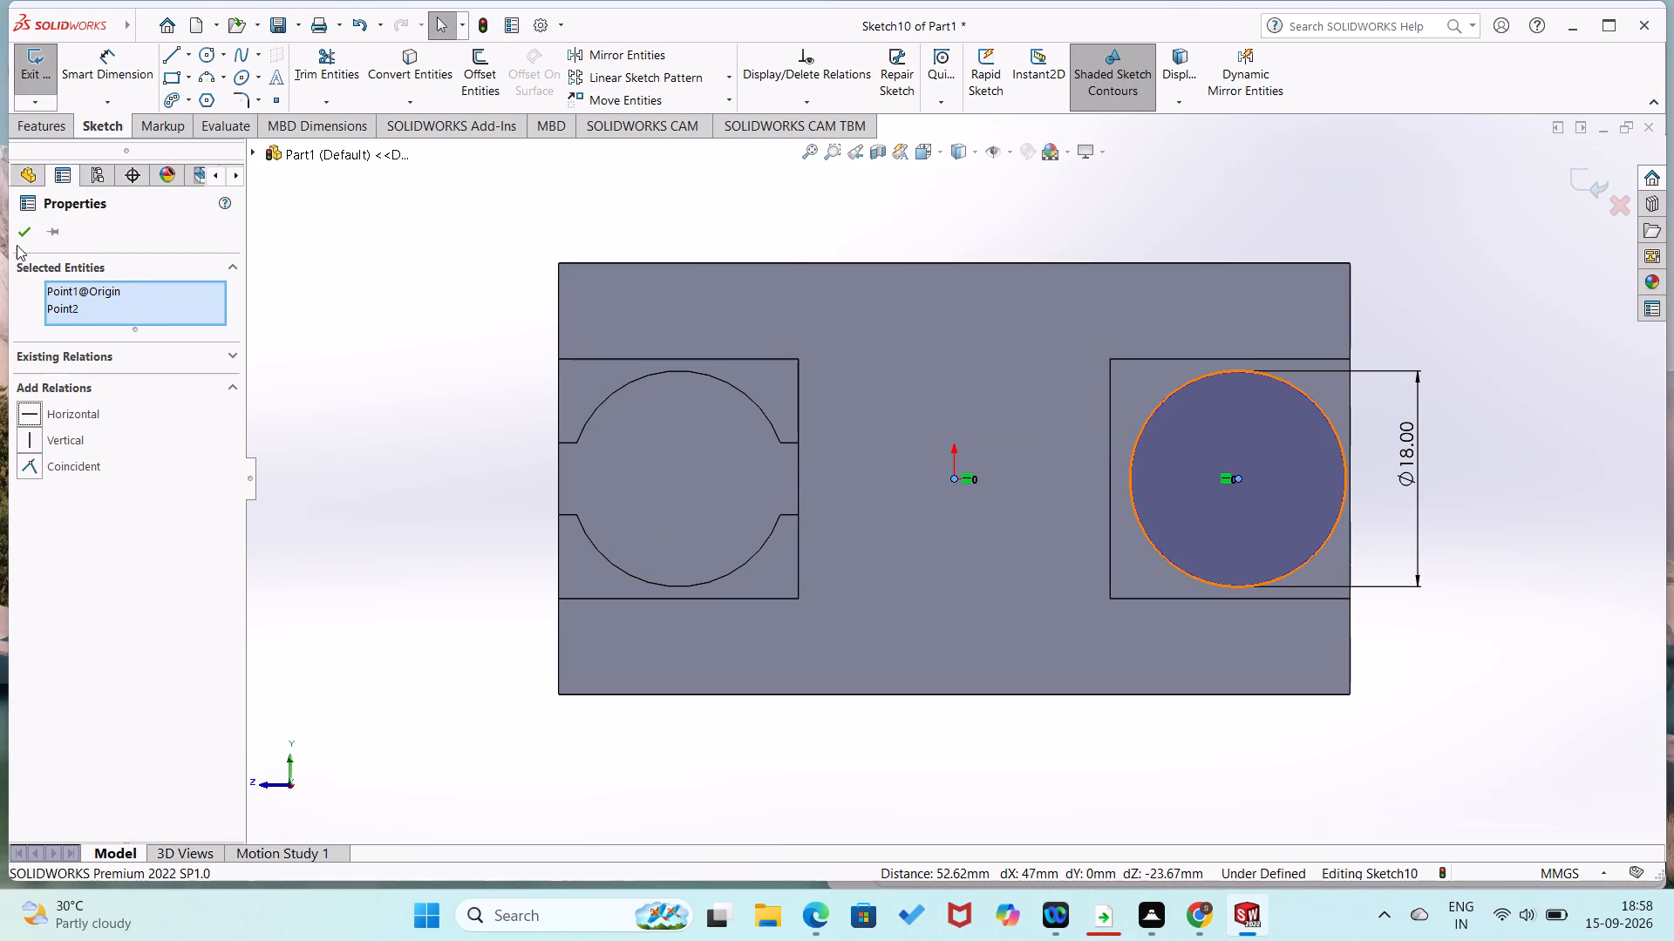
left_click(19, 240)
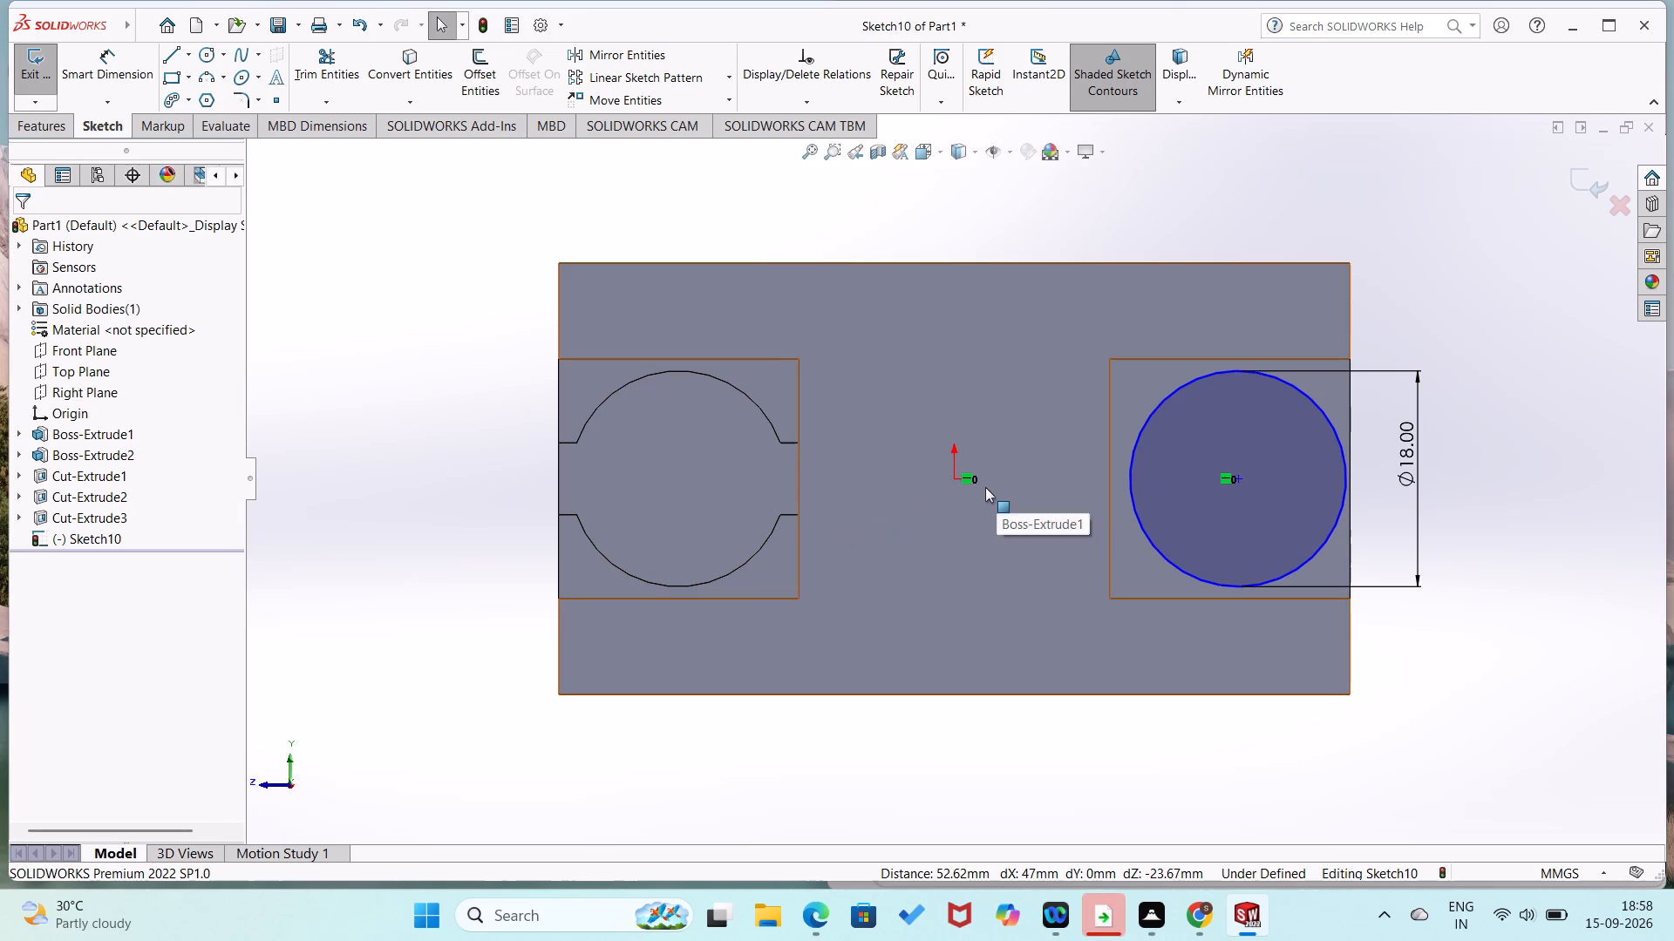
Dimension the circle's centre 10 mm from the inner vertical edge of the second boss.
right_click_drag(711, 613, 827, 417)
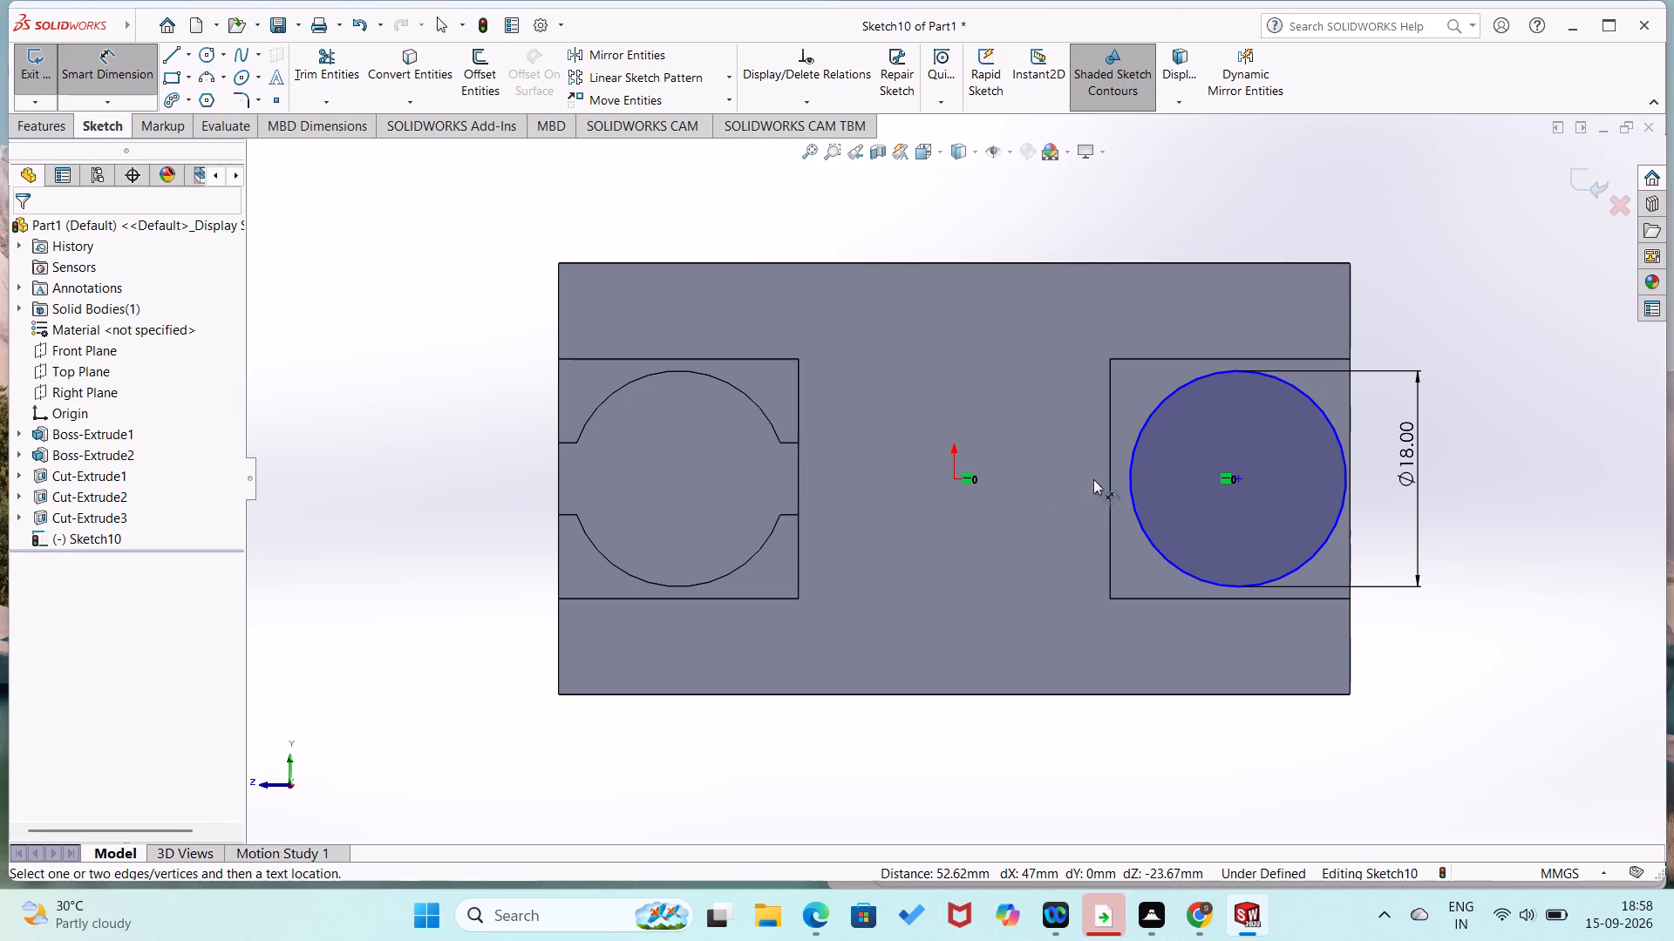
left_click(1112, 471)
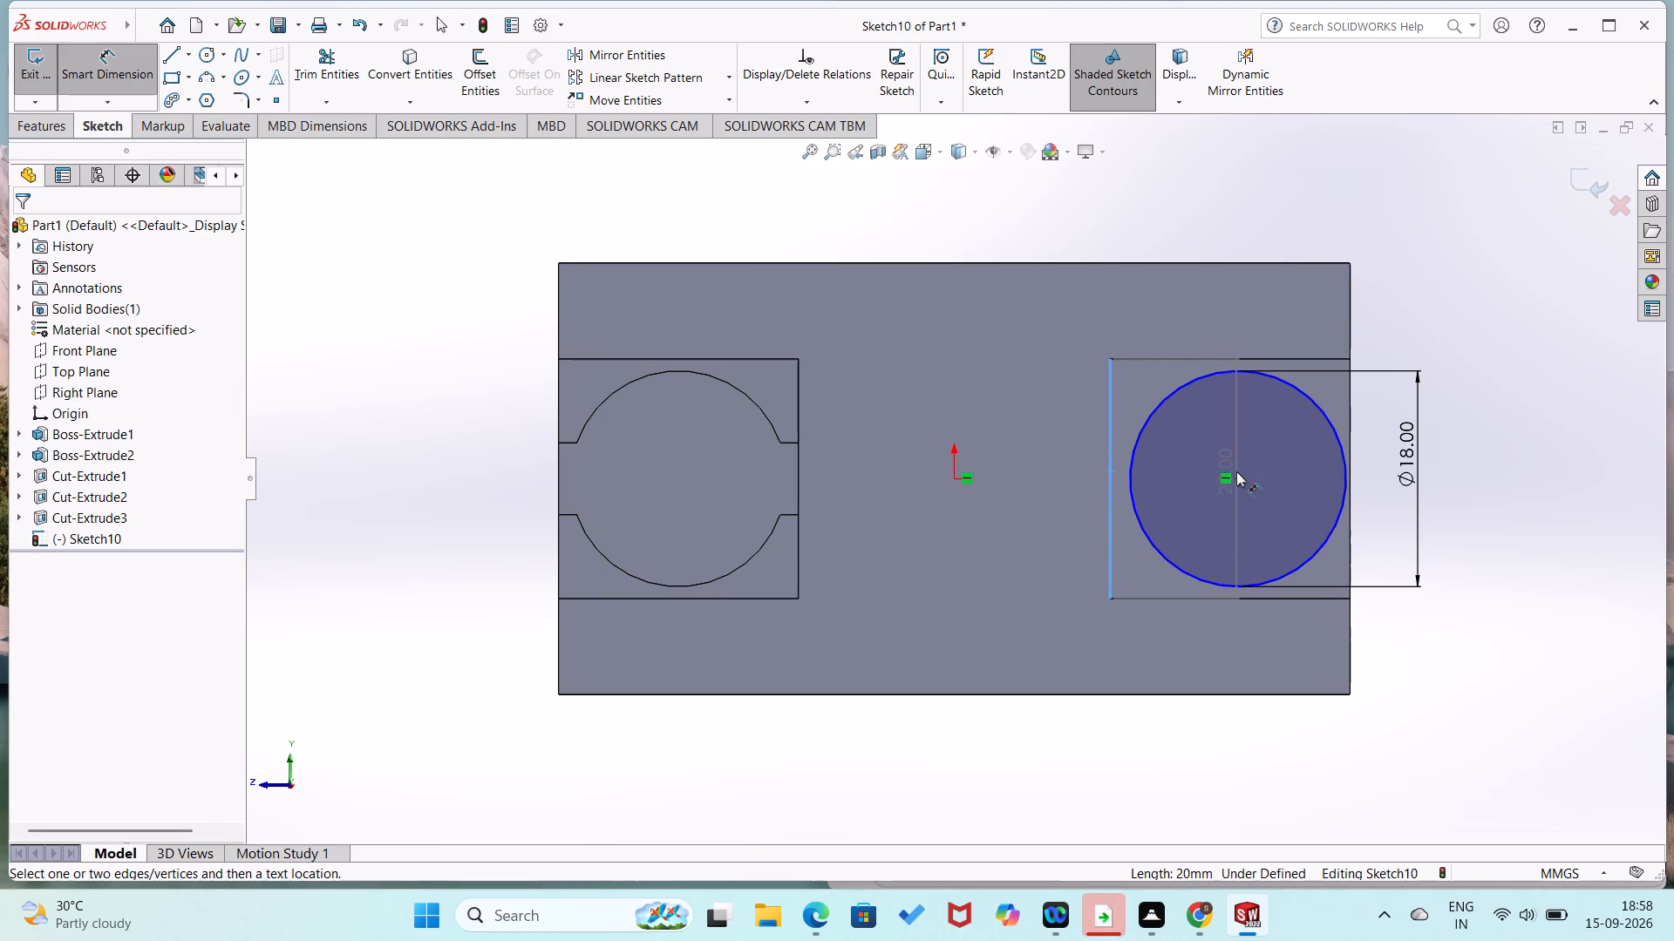
left_click(1237, 477)
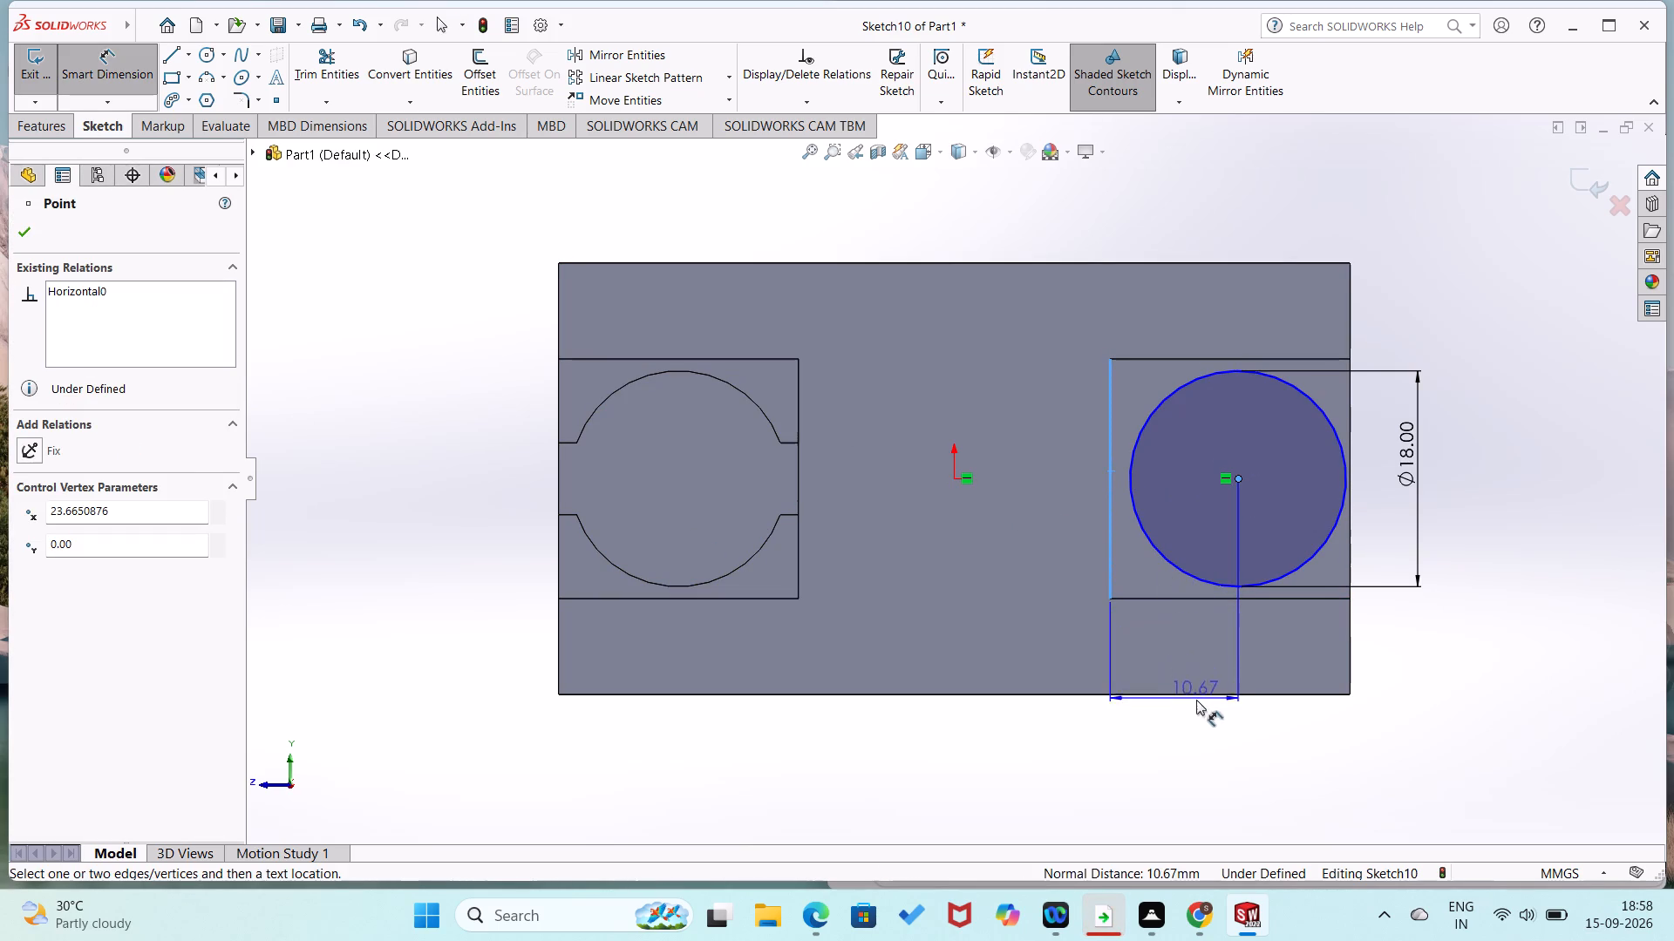
left_click(1195, 721)
type("10")
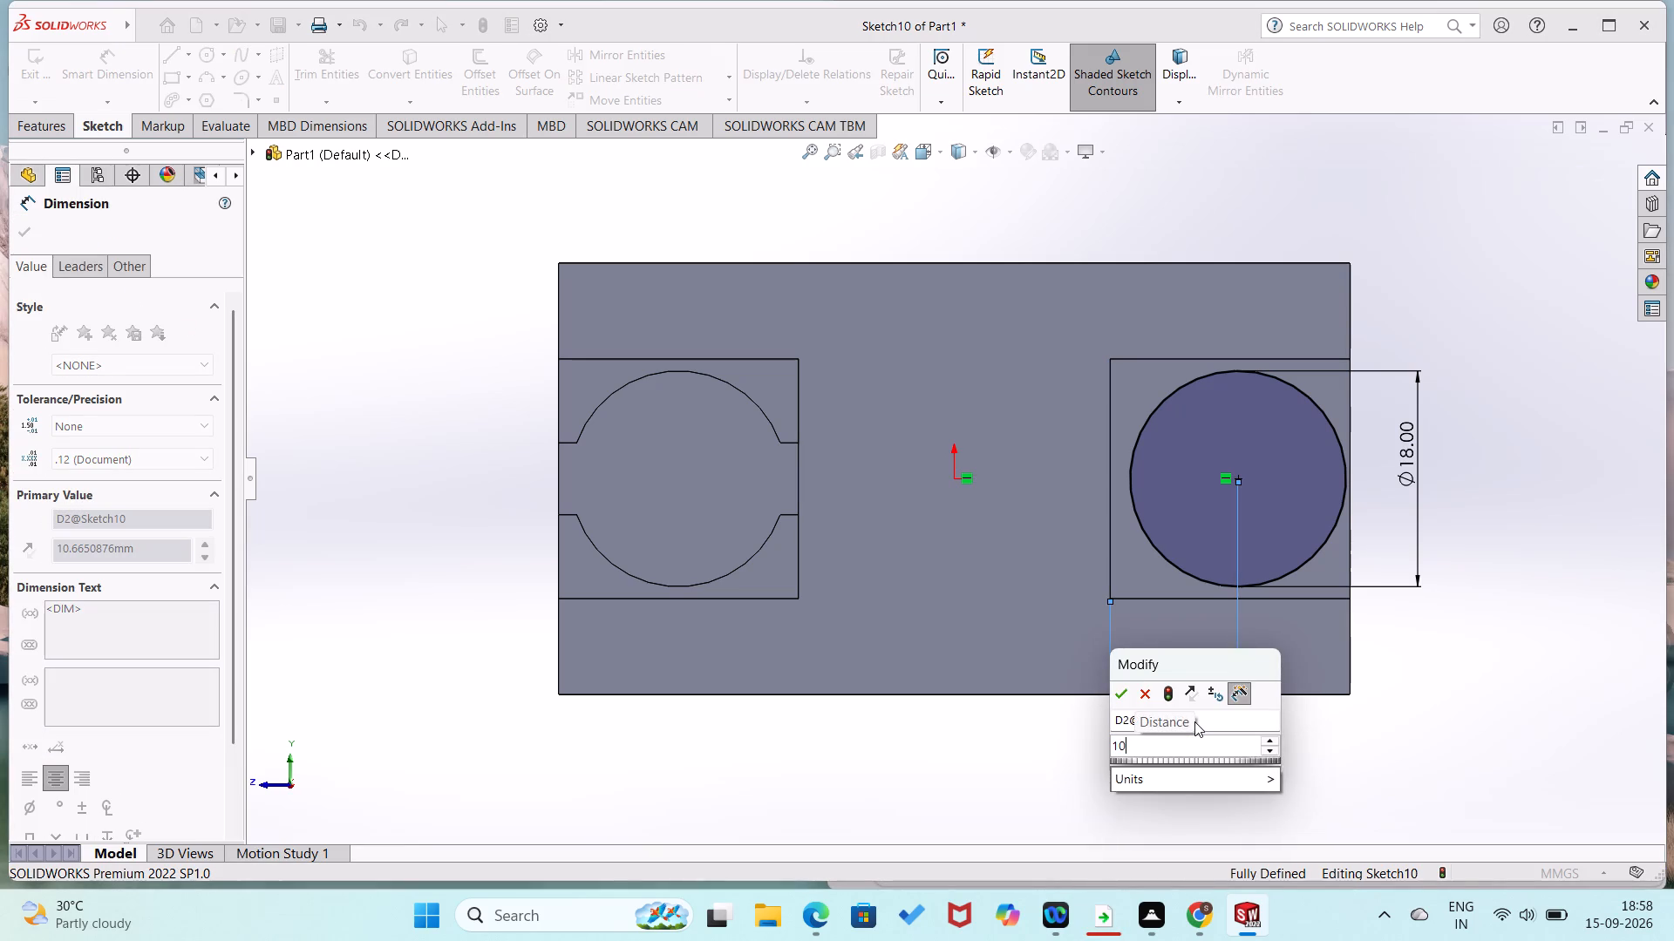
key("Return")
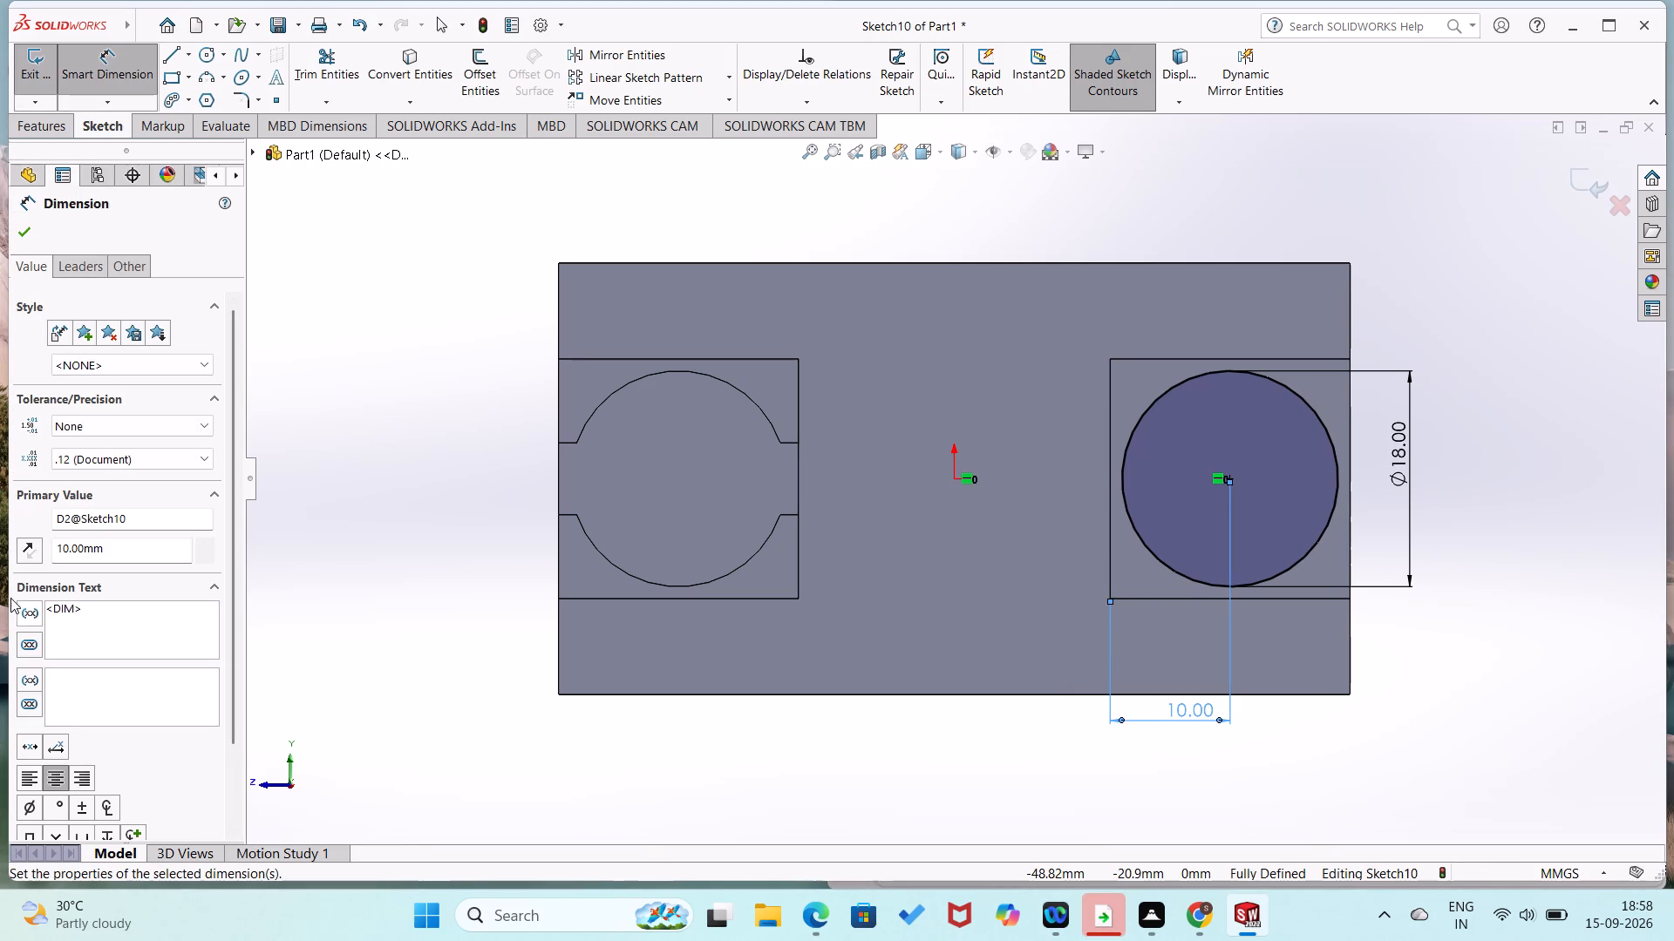
Cut the 18 mm circle 6 mm deep into the second boss with a blind Extruded Cut.
left_click(40, 139)
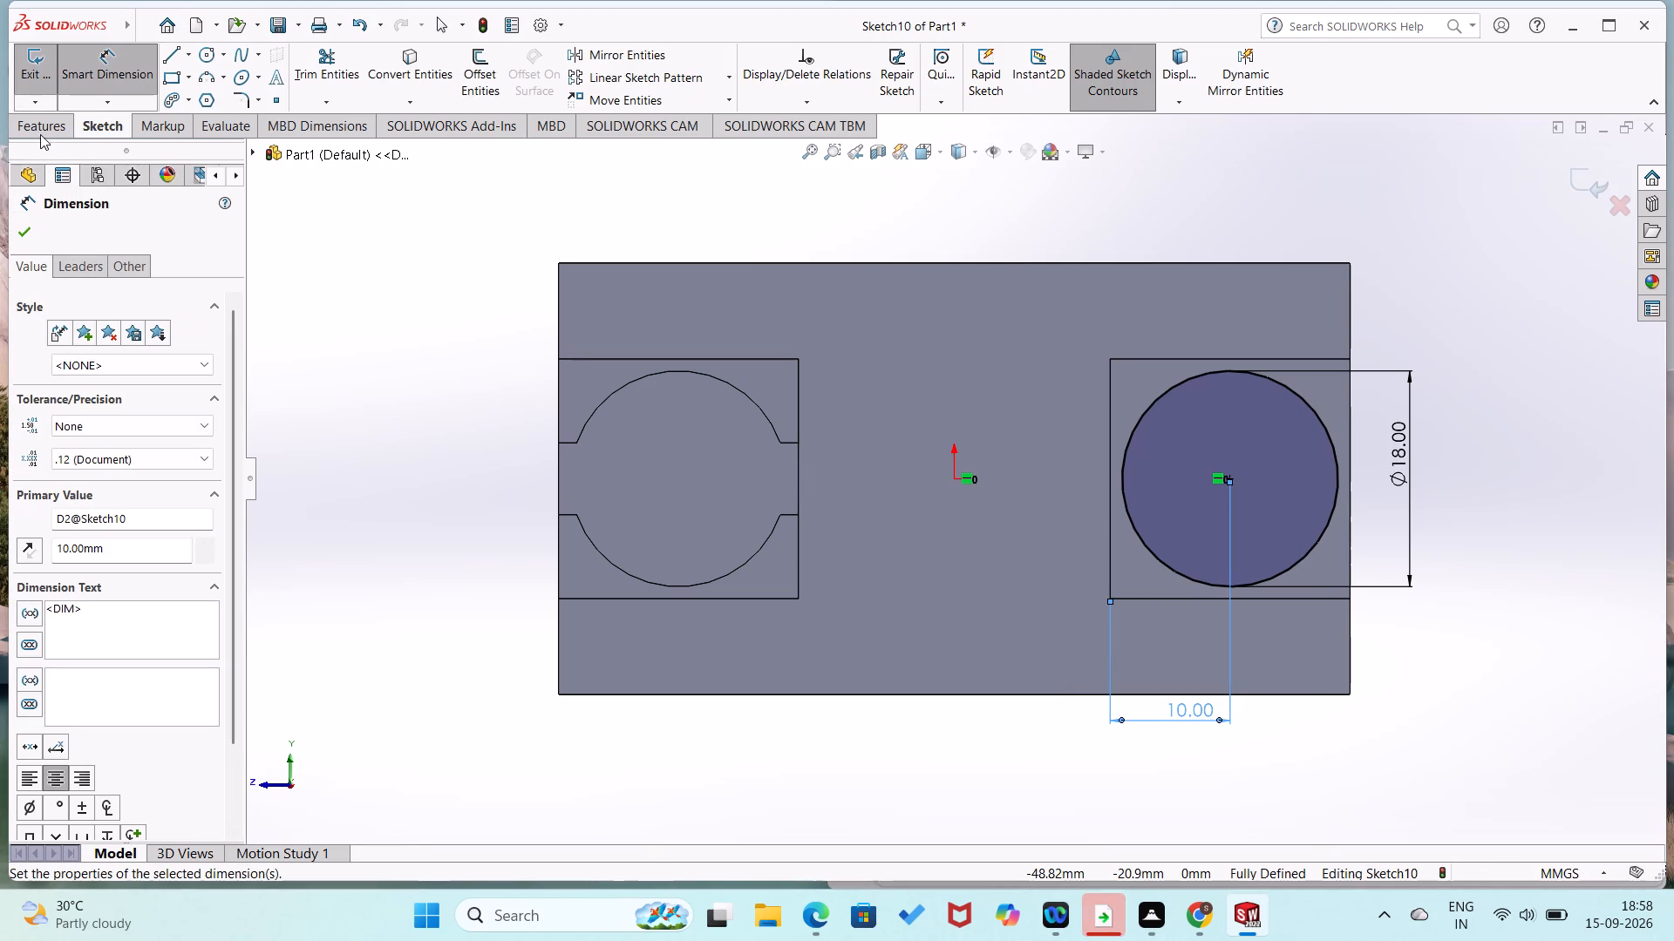
left_click(41, 133)
left_click(310, 65)
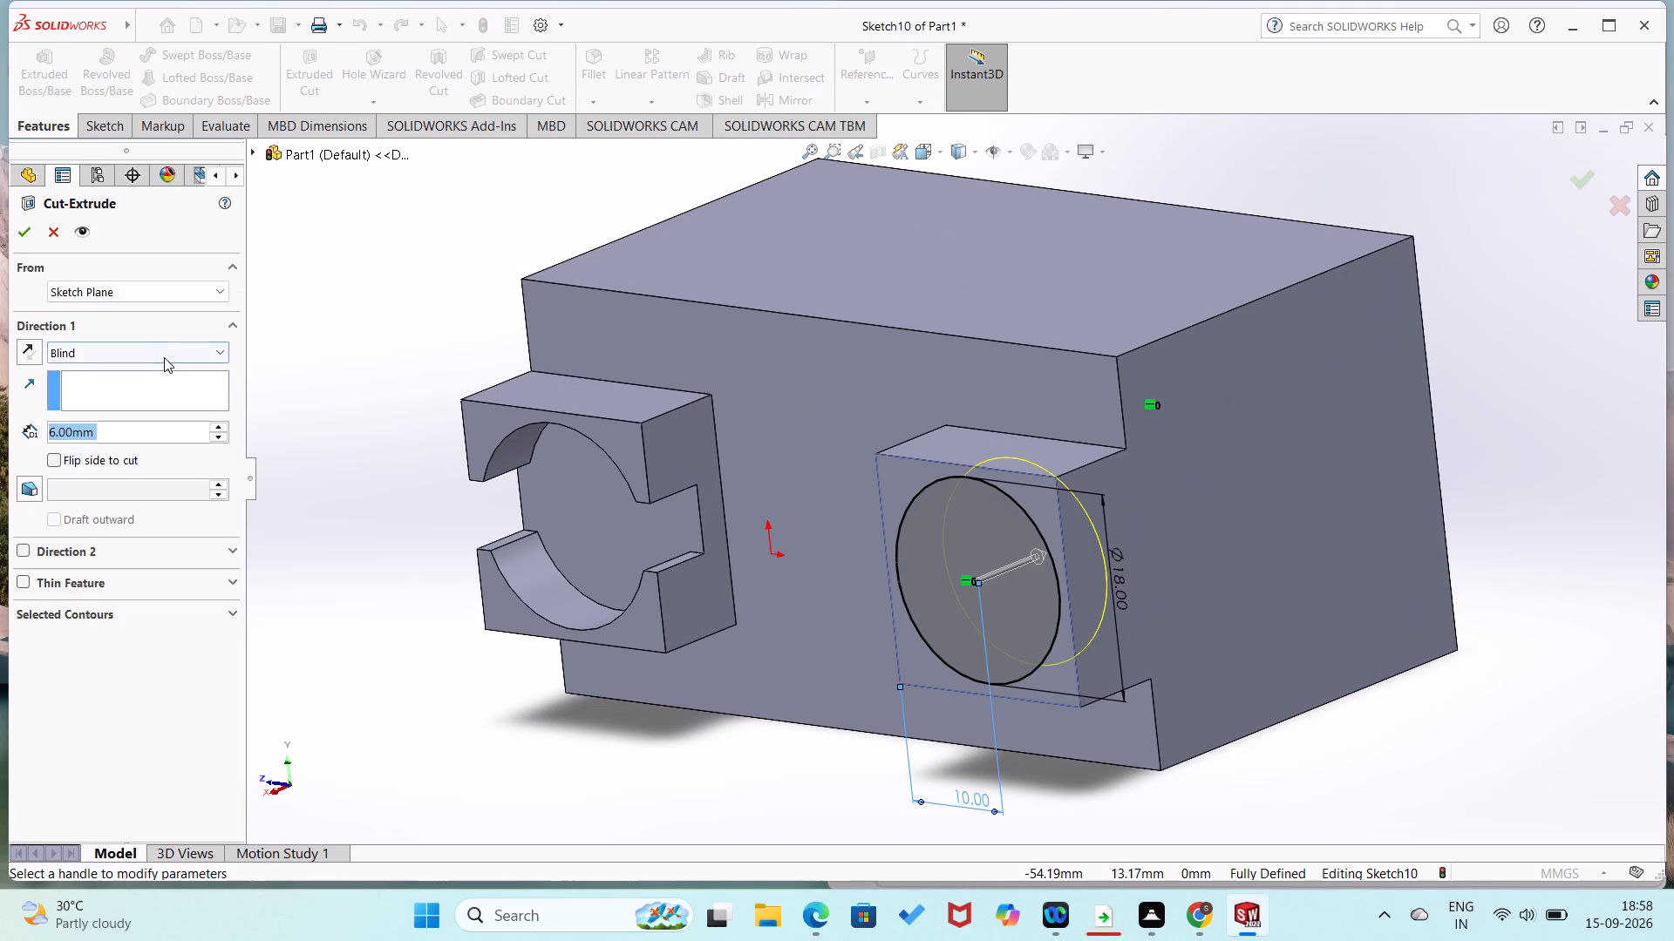
left_click(21, 232)
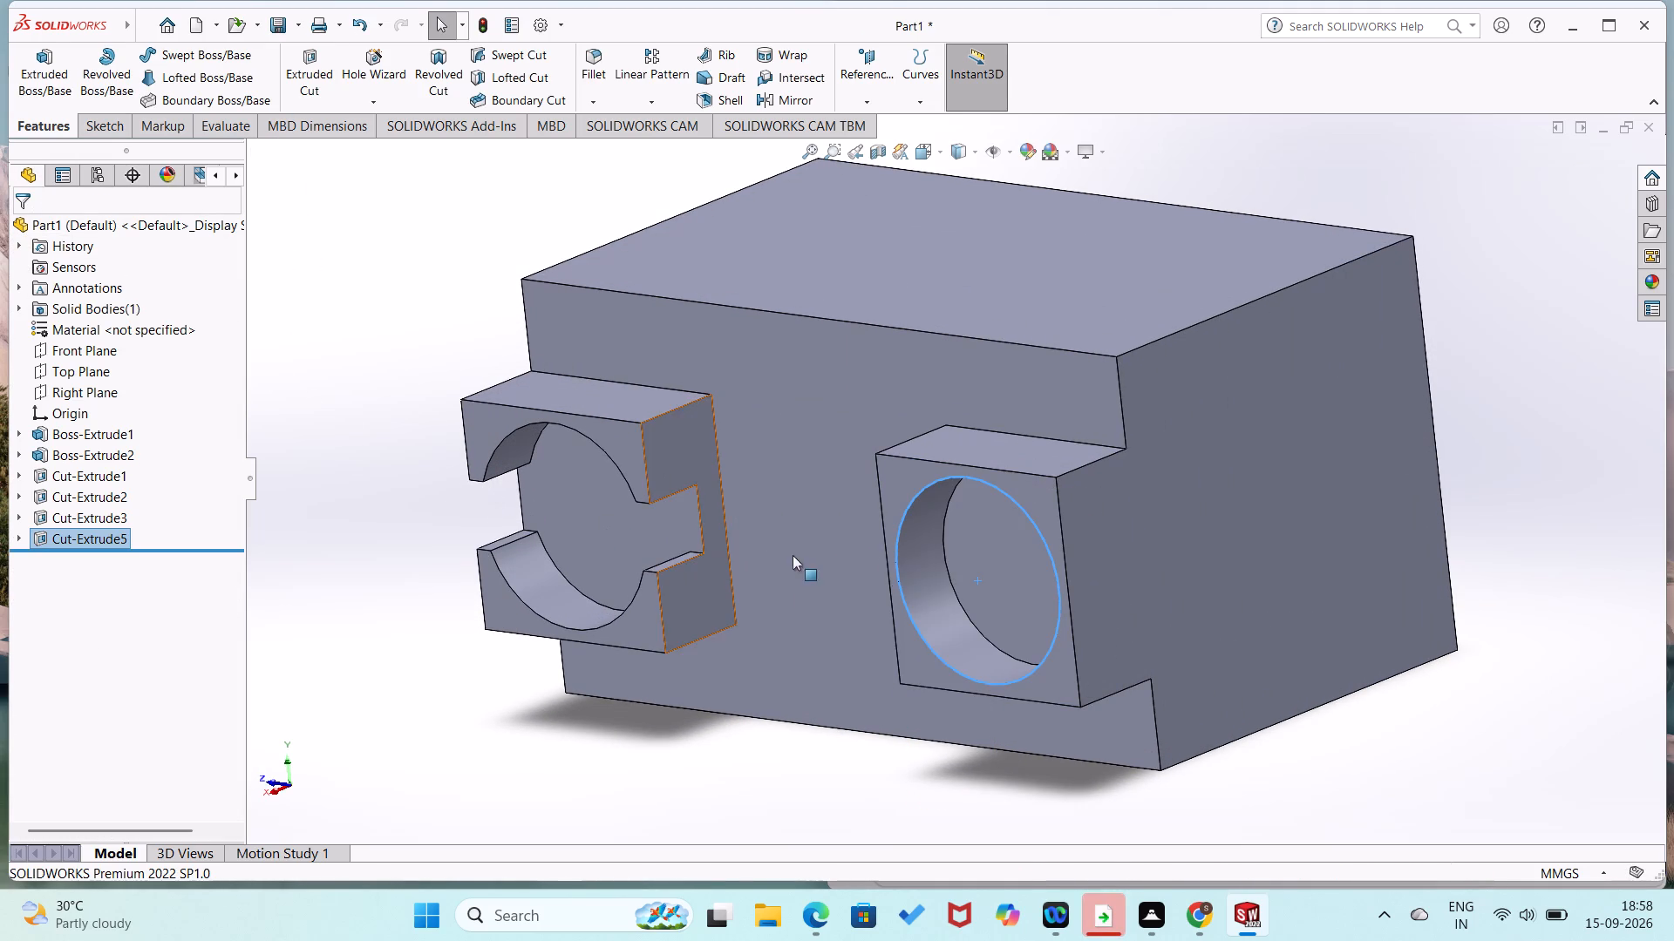
Sketch on the block's side face beside the second boss a slot profile about 3.9 × 9 mm from the boss's front edge, with a horizontal middle line.
left_click(1087, 591)
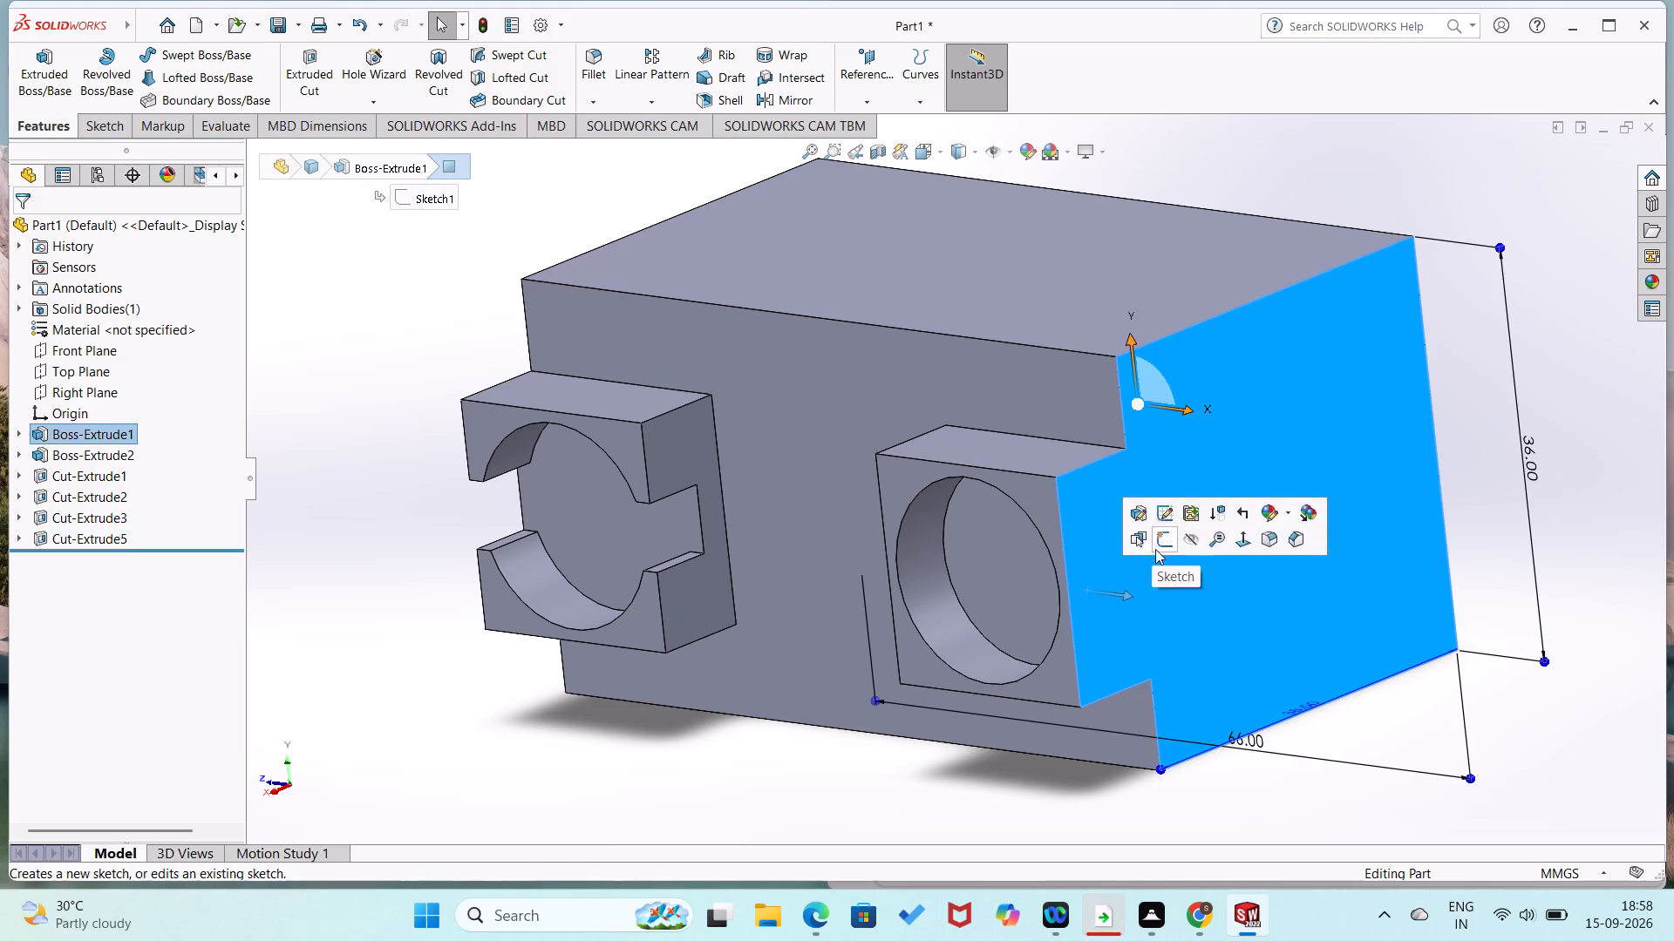
left_click(1162, 543)
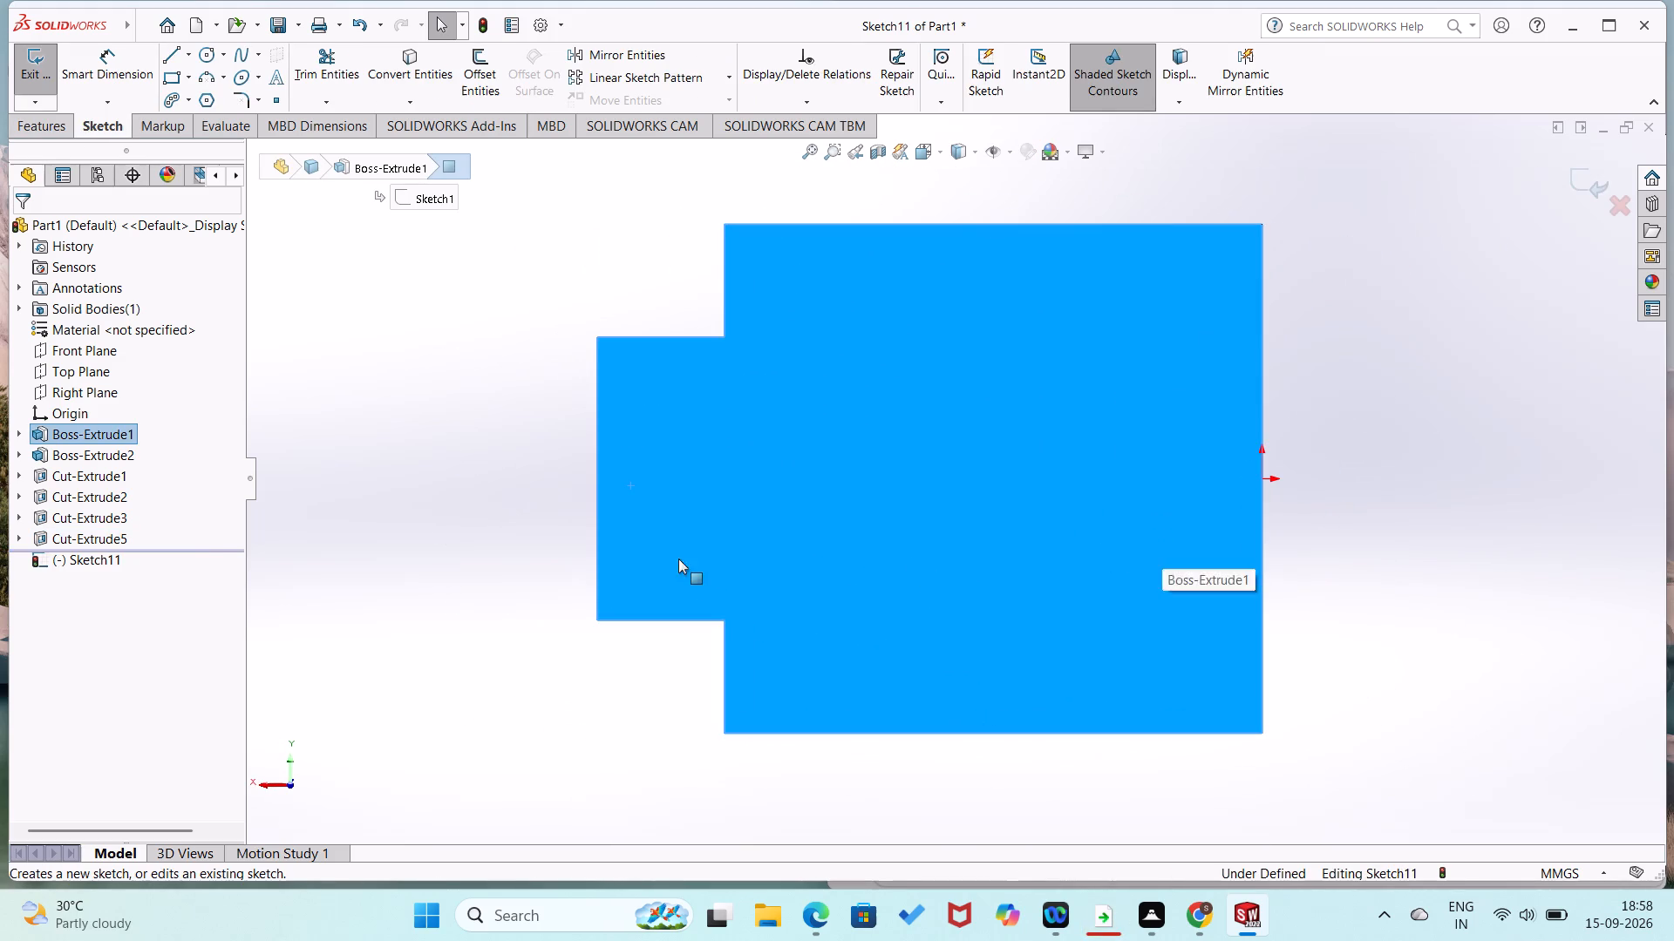
left_click(212, 545)
left_click(278, 423)
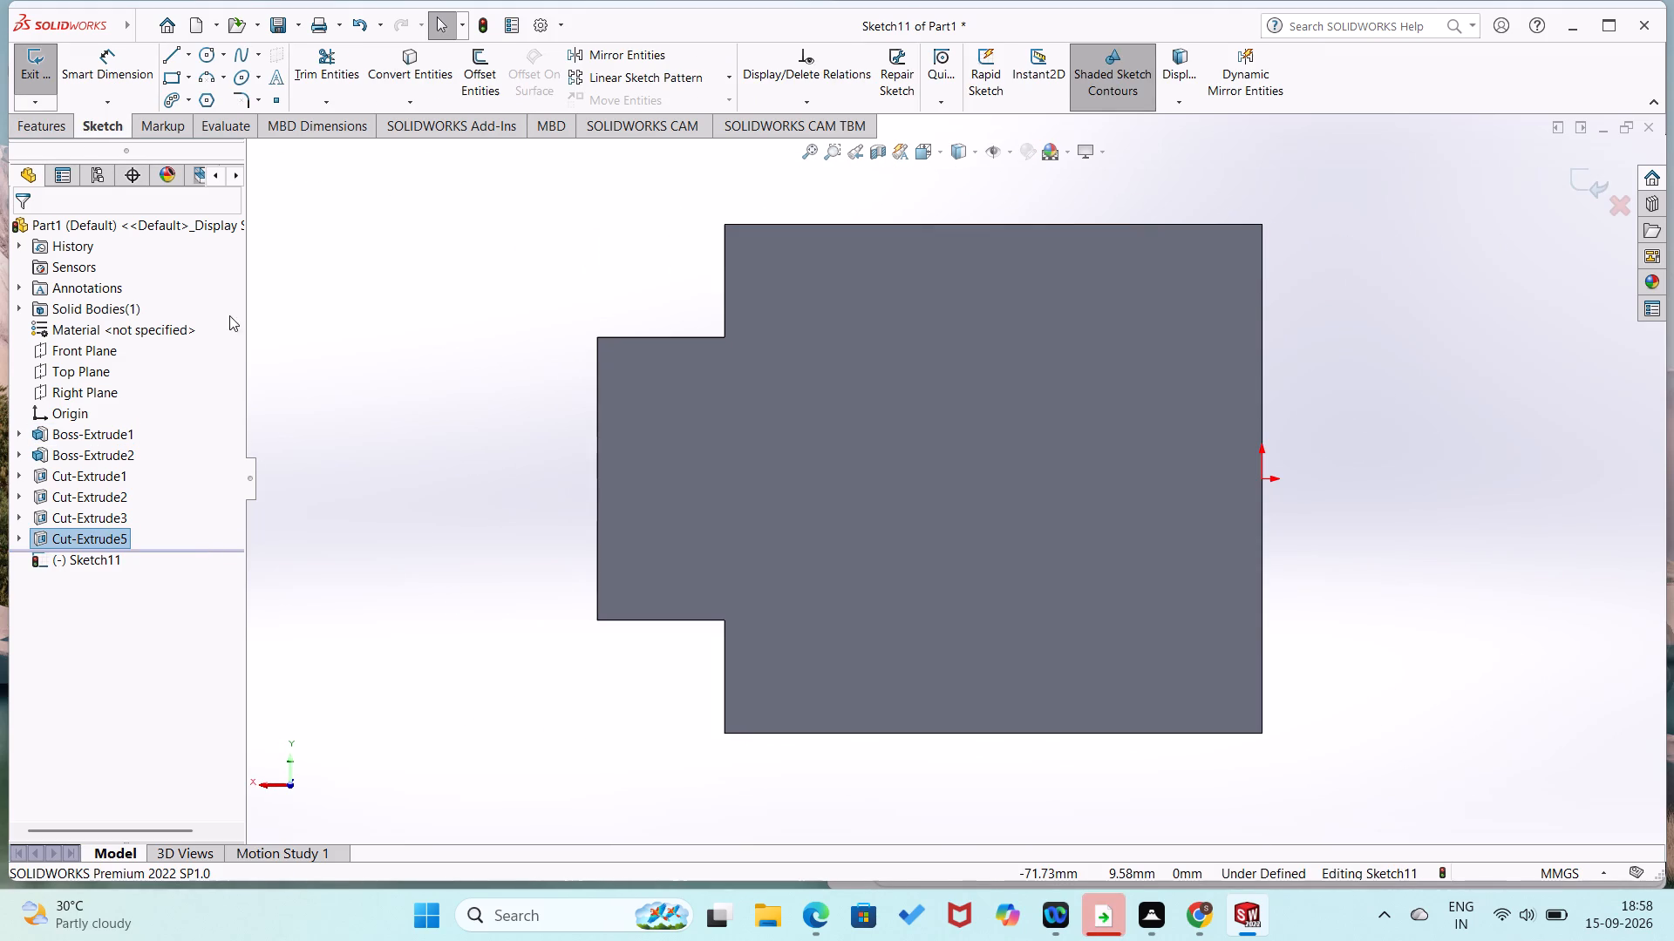
left_click(166, 58)
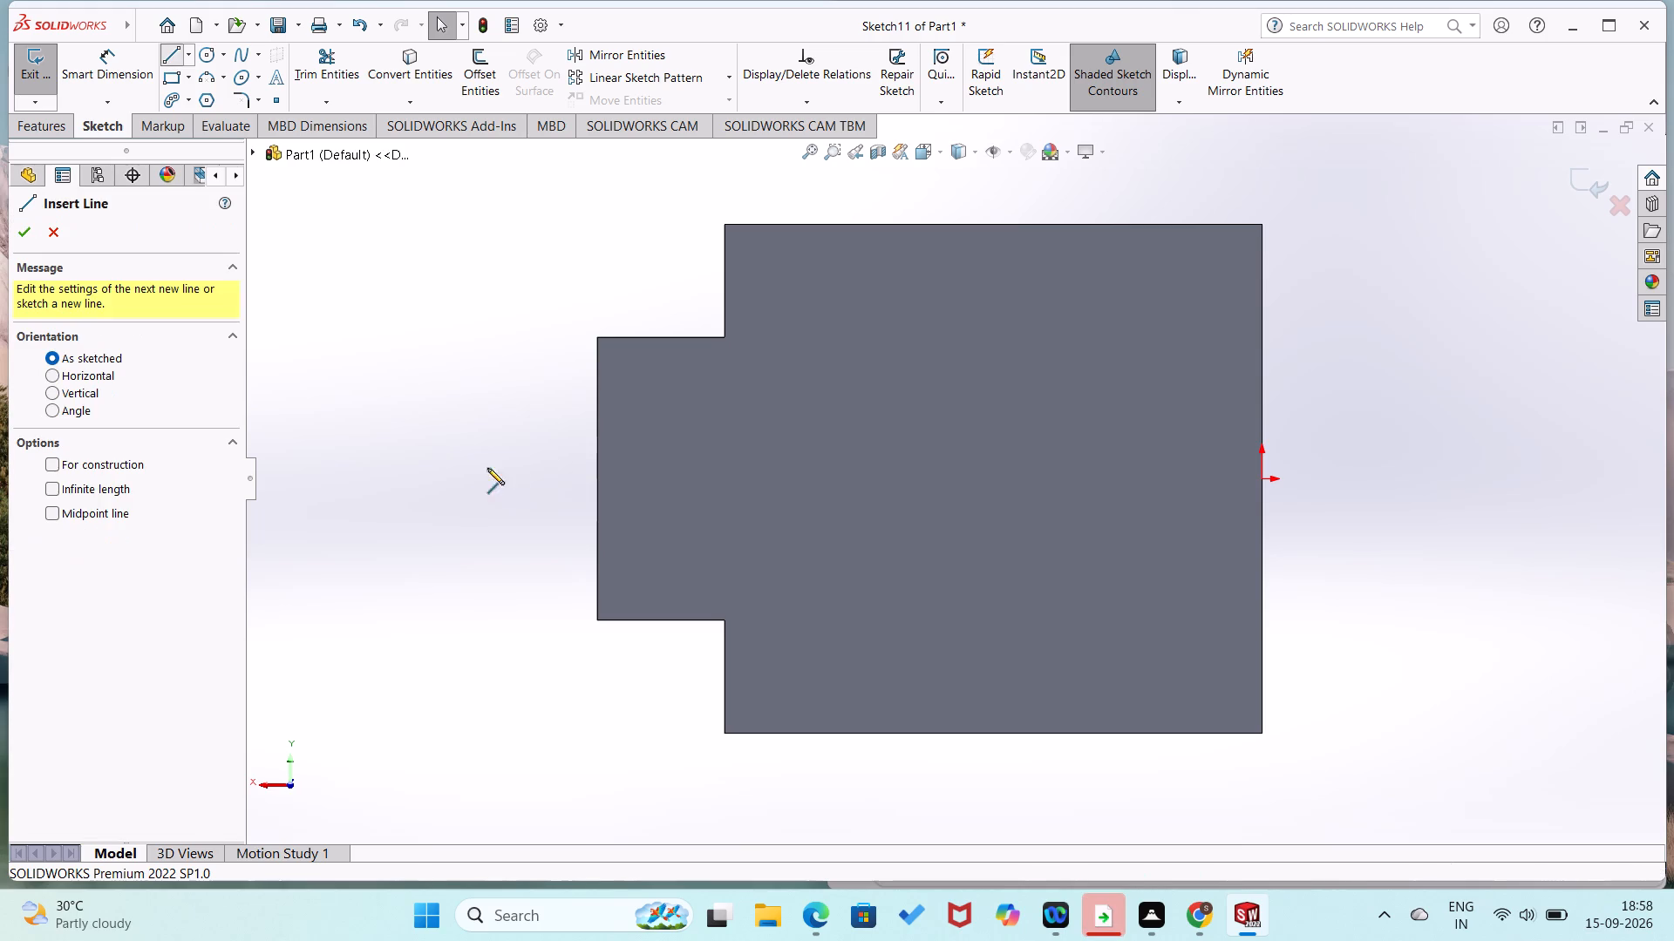
left_click(596, 478)
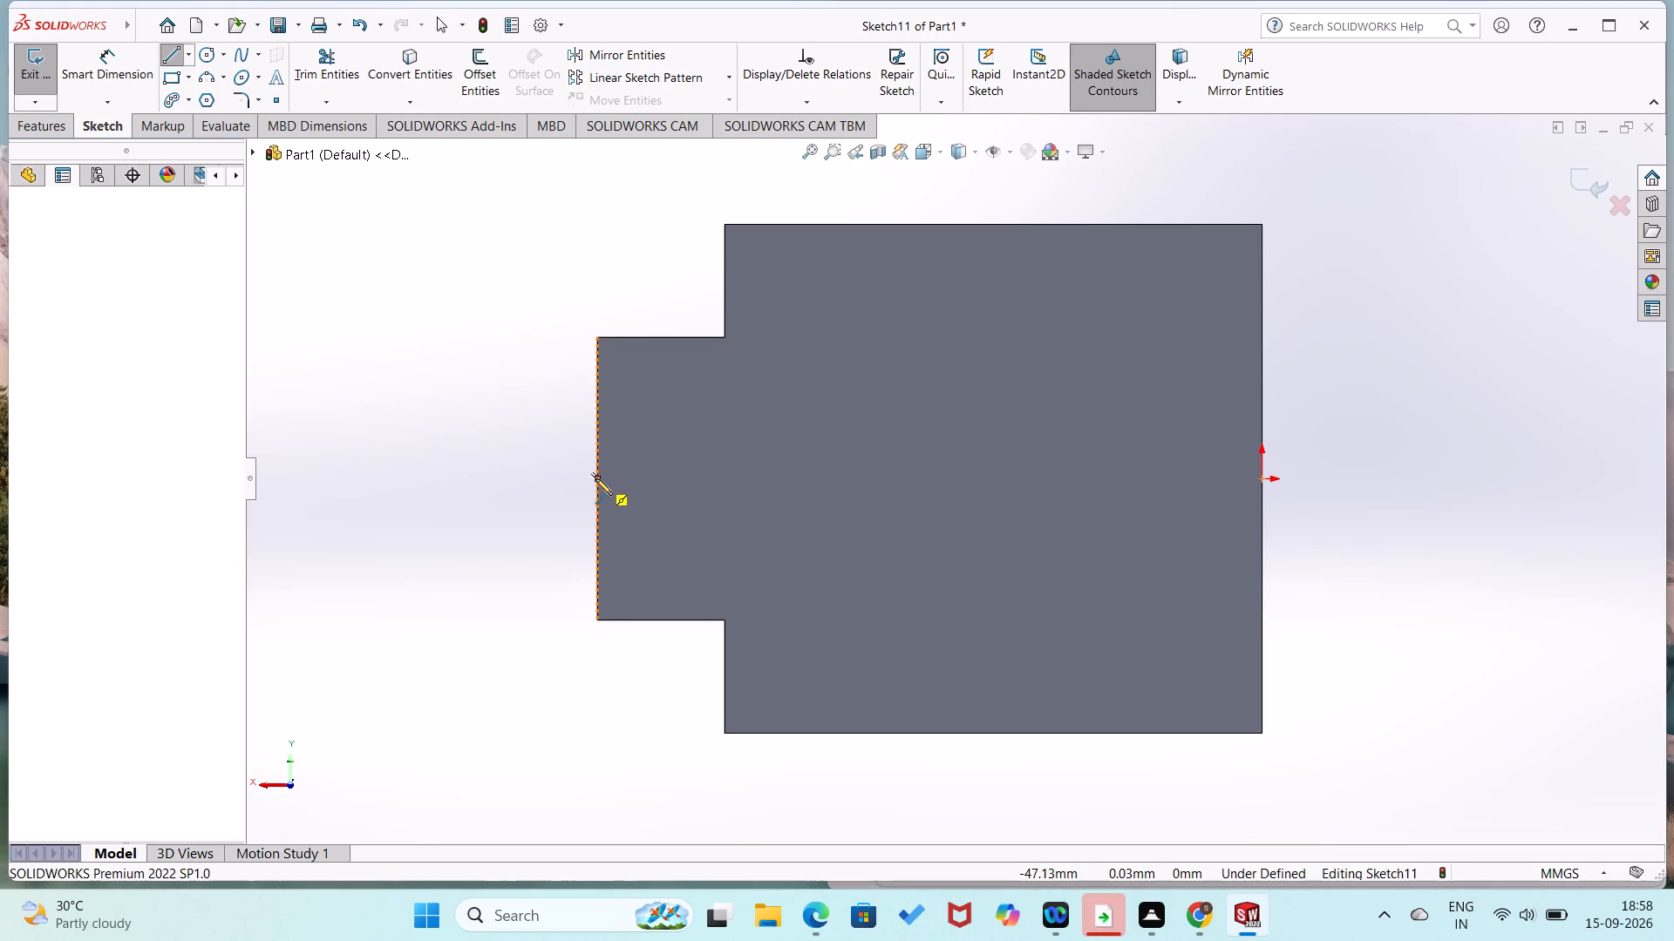
left_click(653, 478)
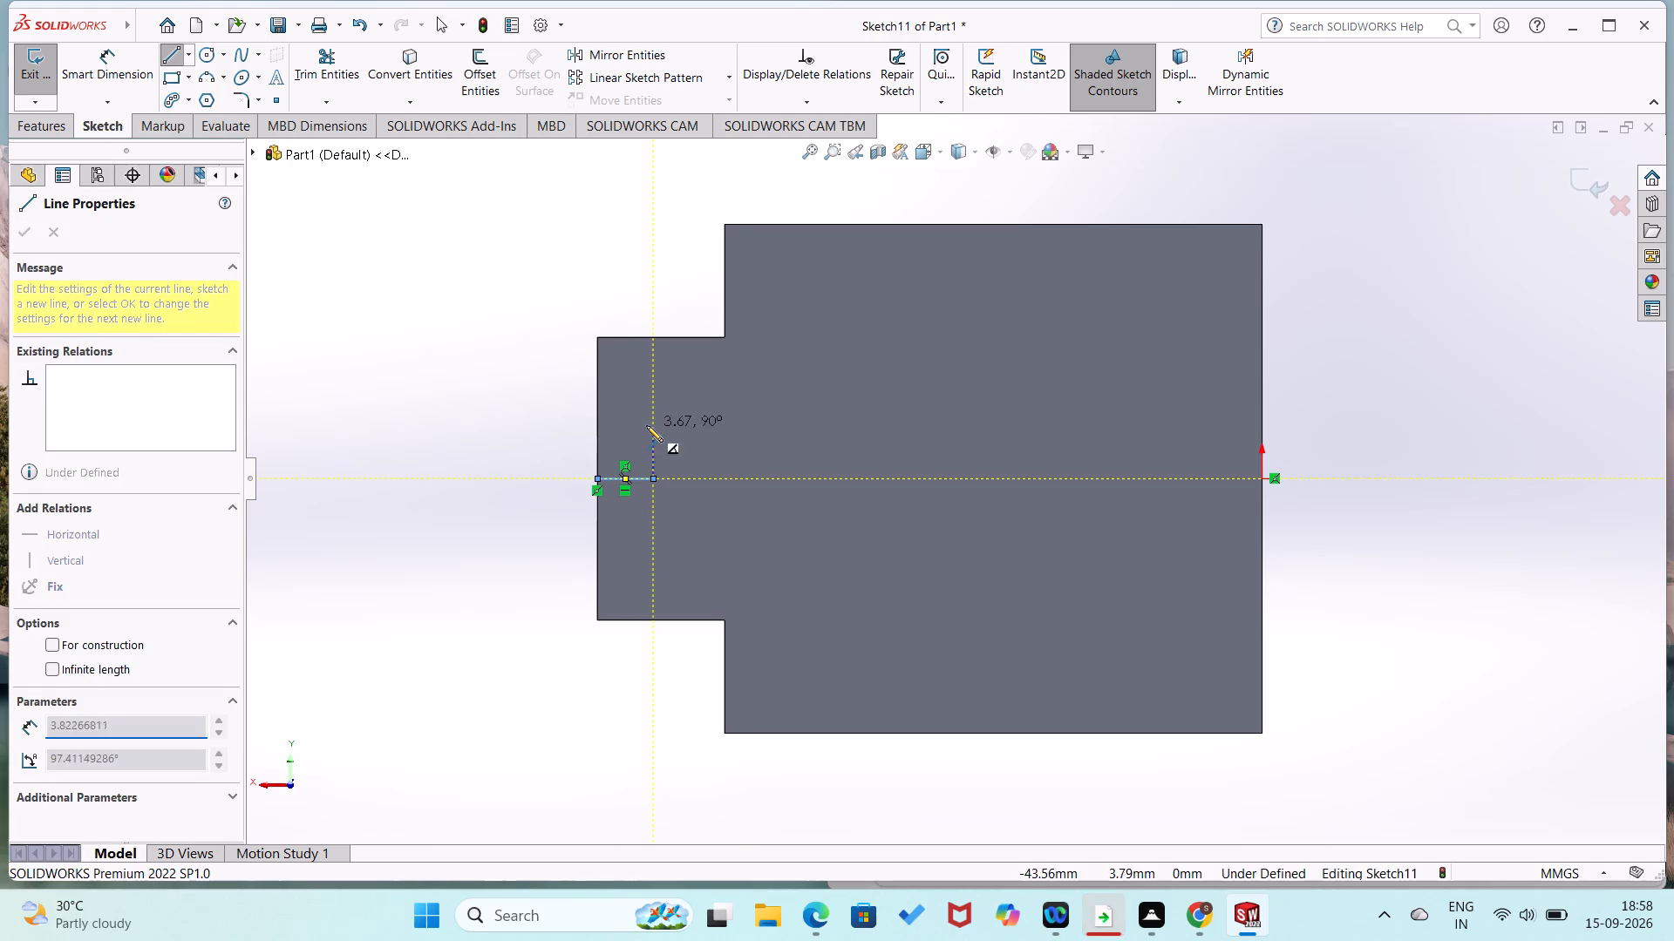
left_click(652, 414)
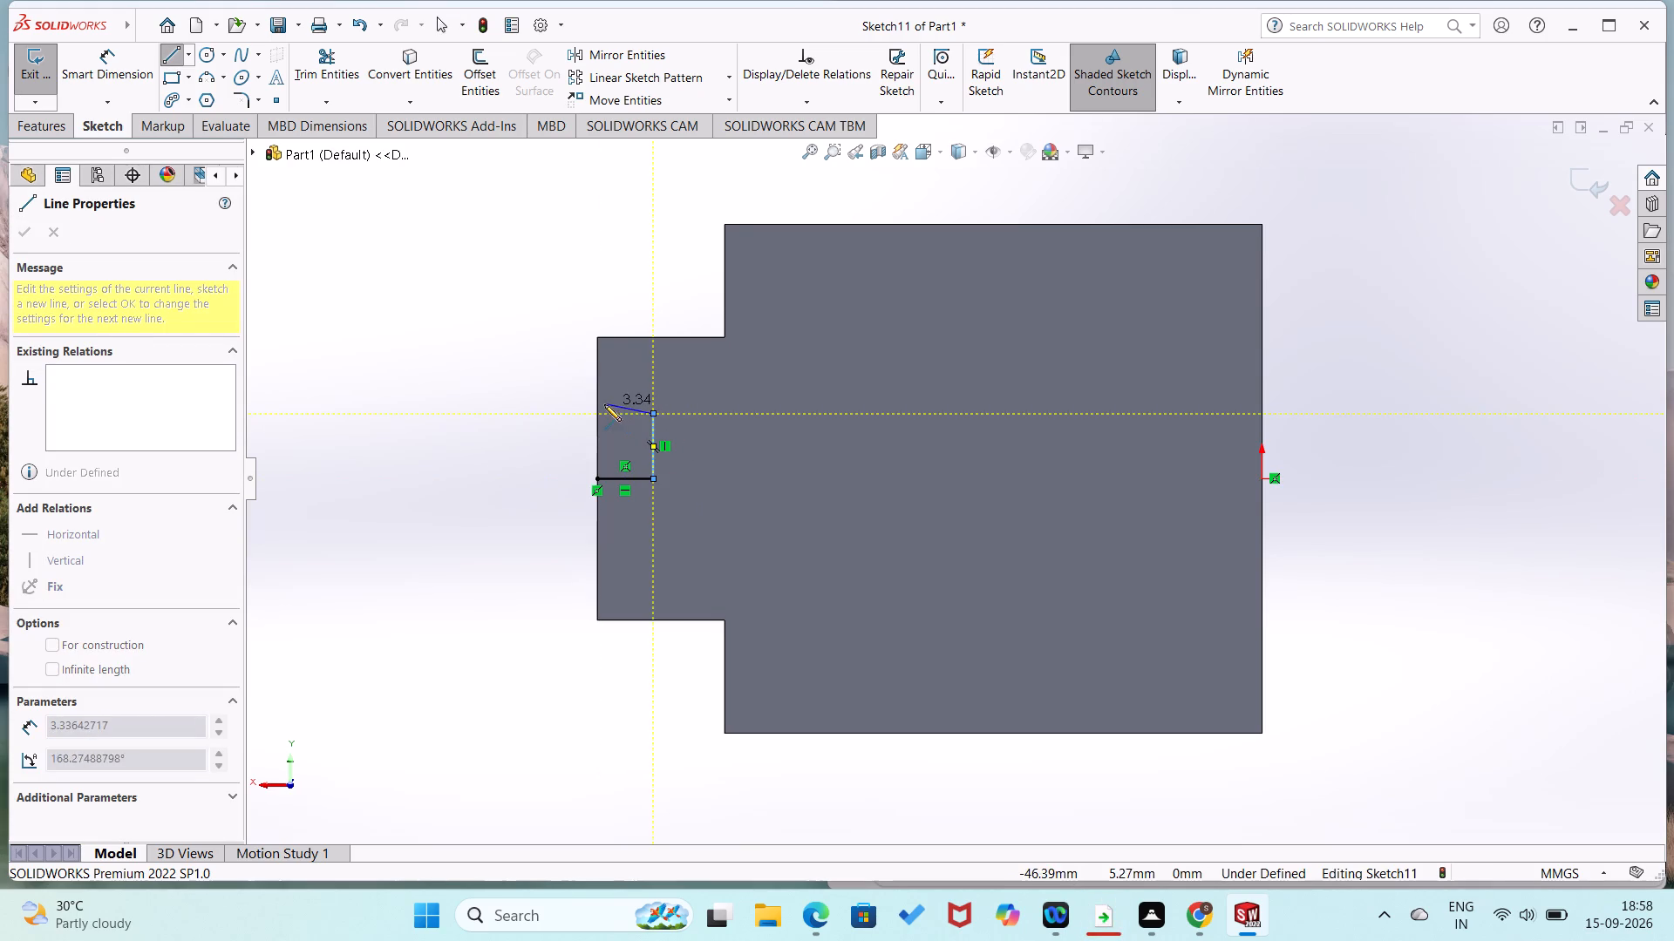
left_click(595, 414)
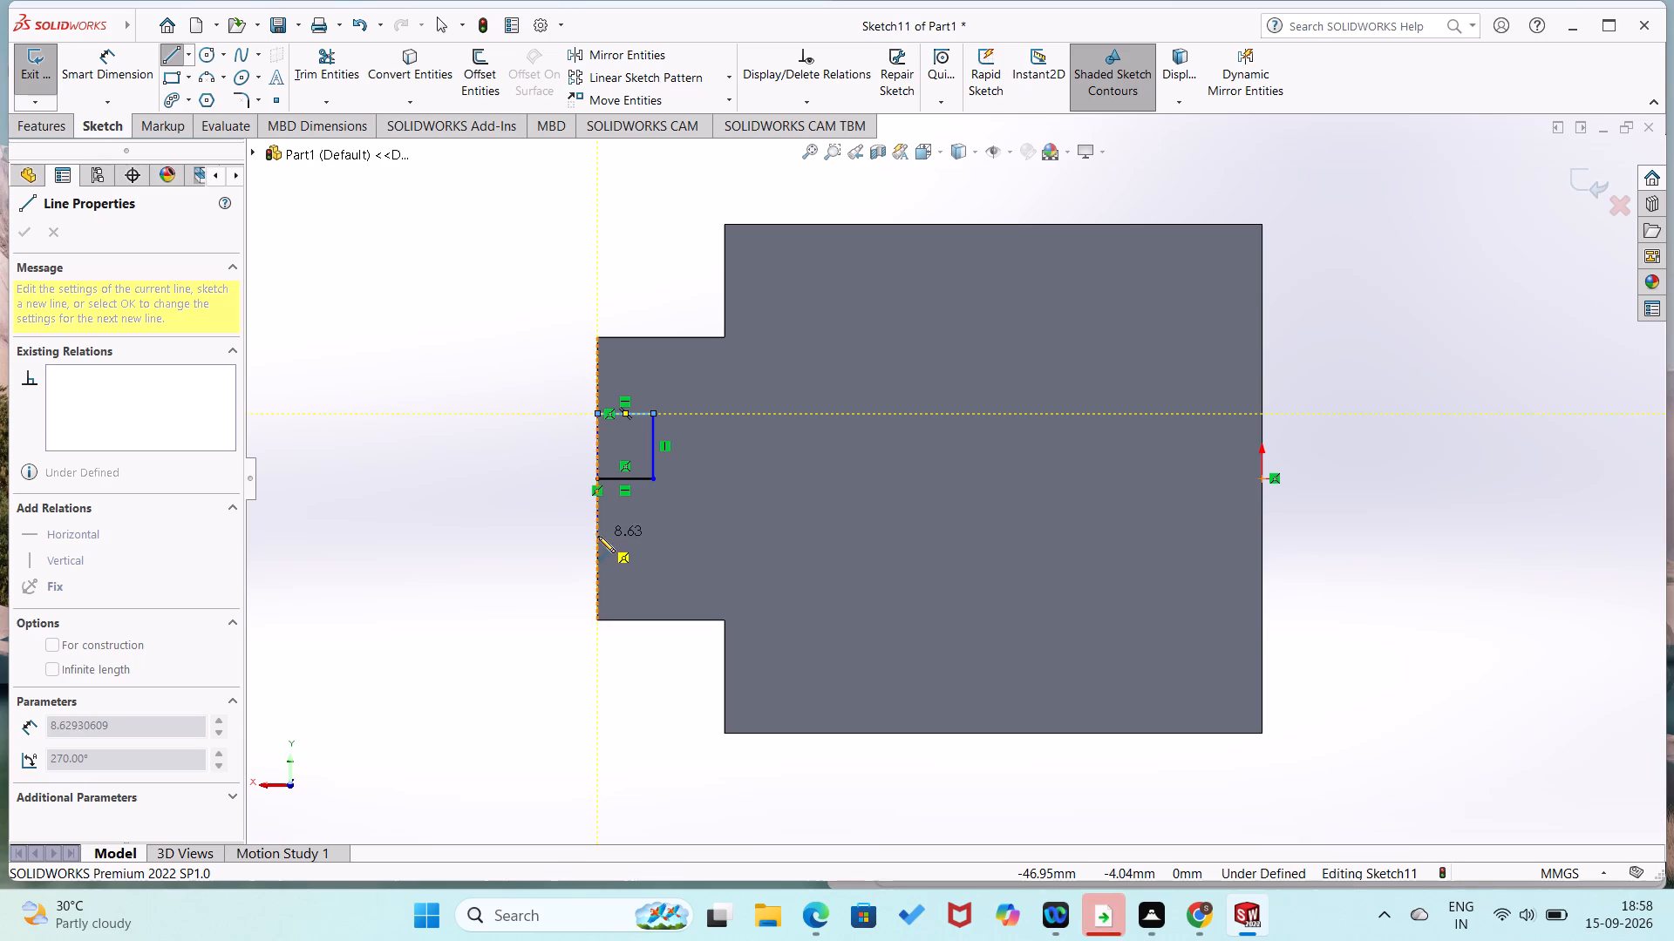
left_click(596, 541)
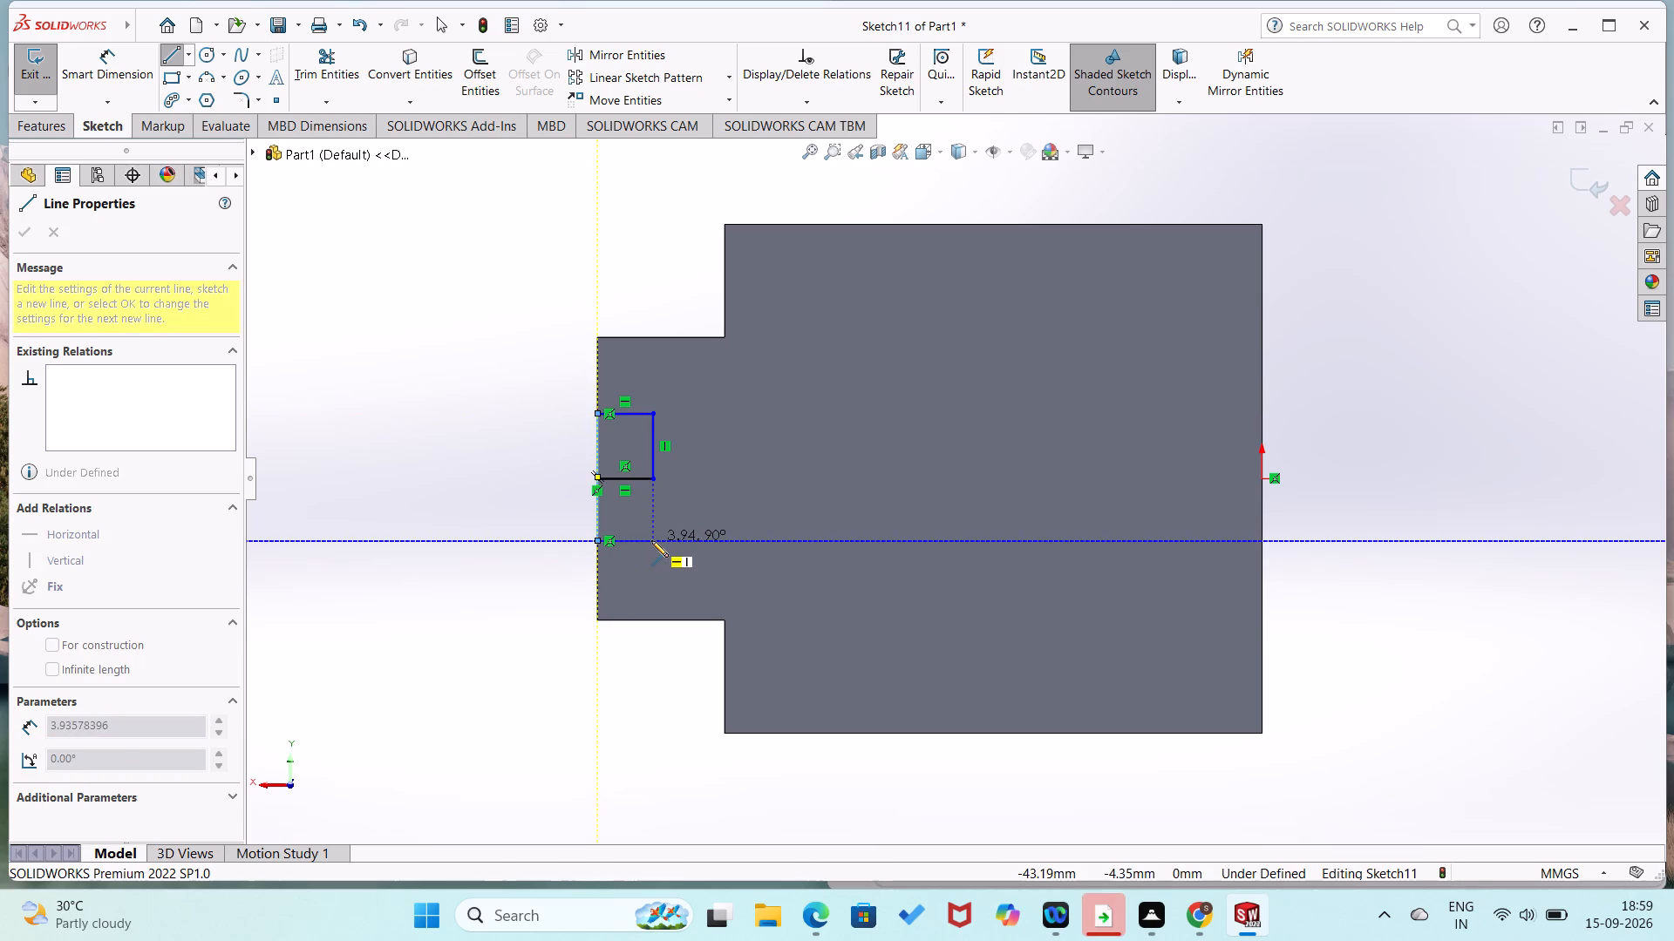
left_click(652, 539)
left_click(652, 481)
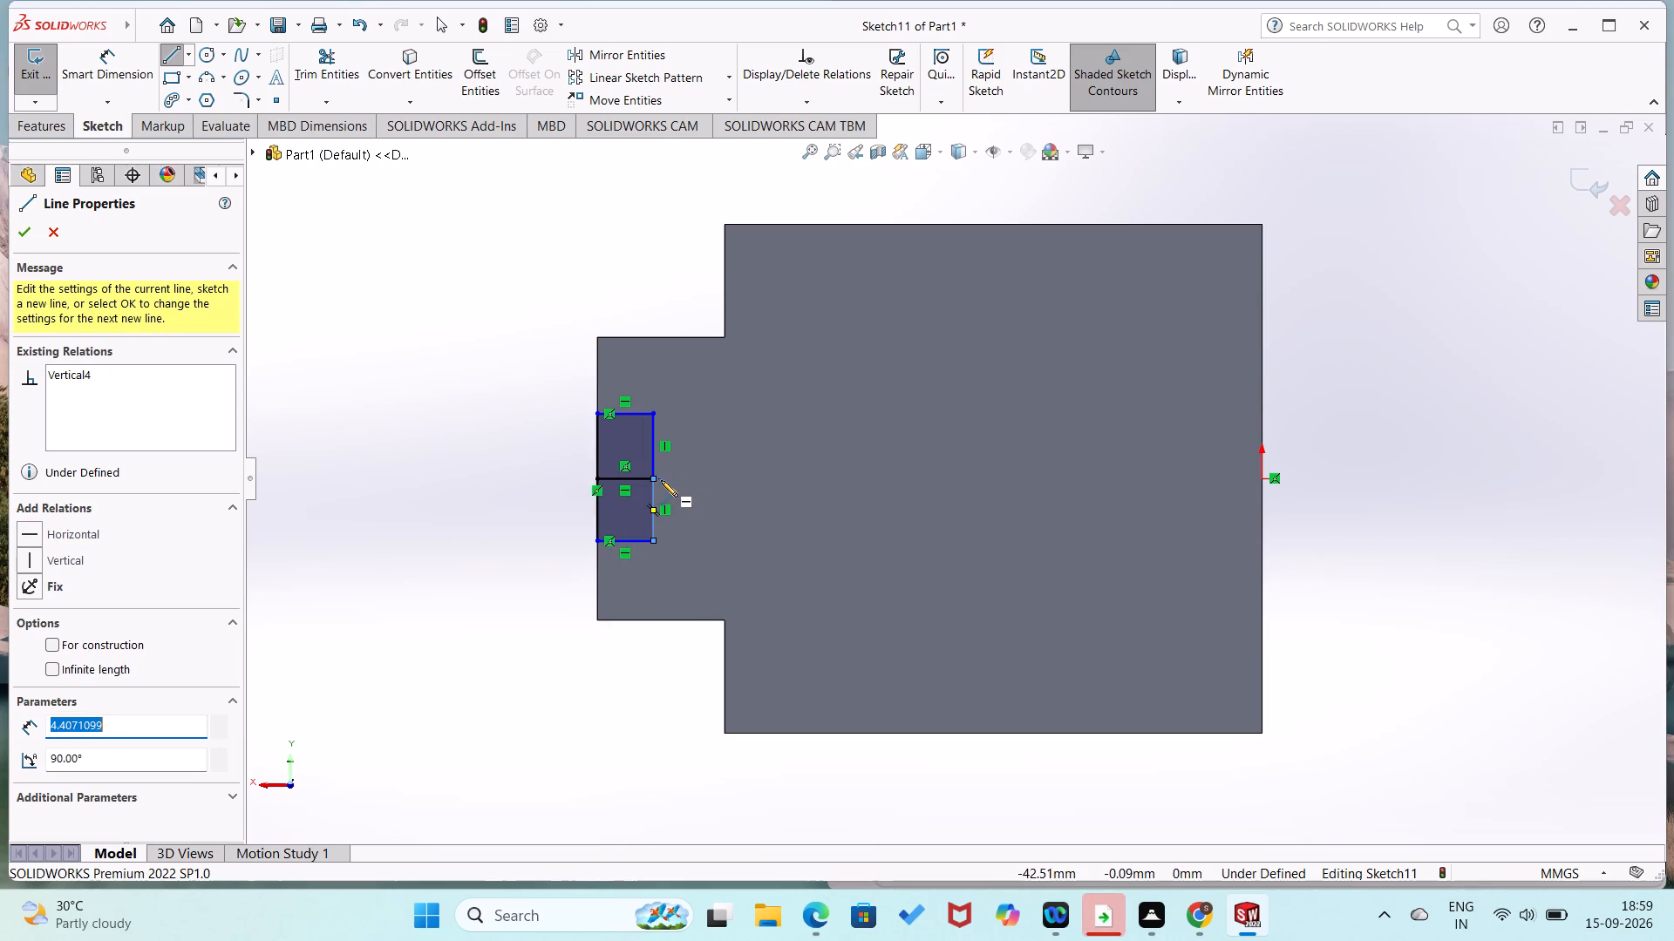
Dimension the slot profile's inner vertical segments at 3 mm above and 3 mm below the middle line.
right_click_drag(662, 480, 682, 365)
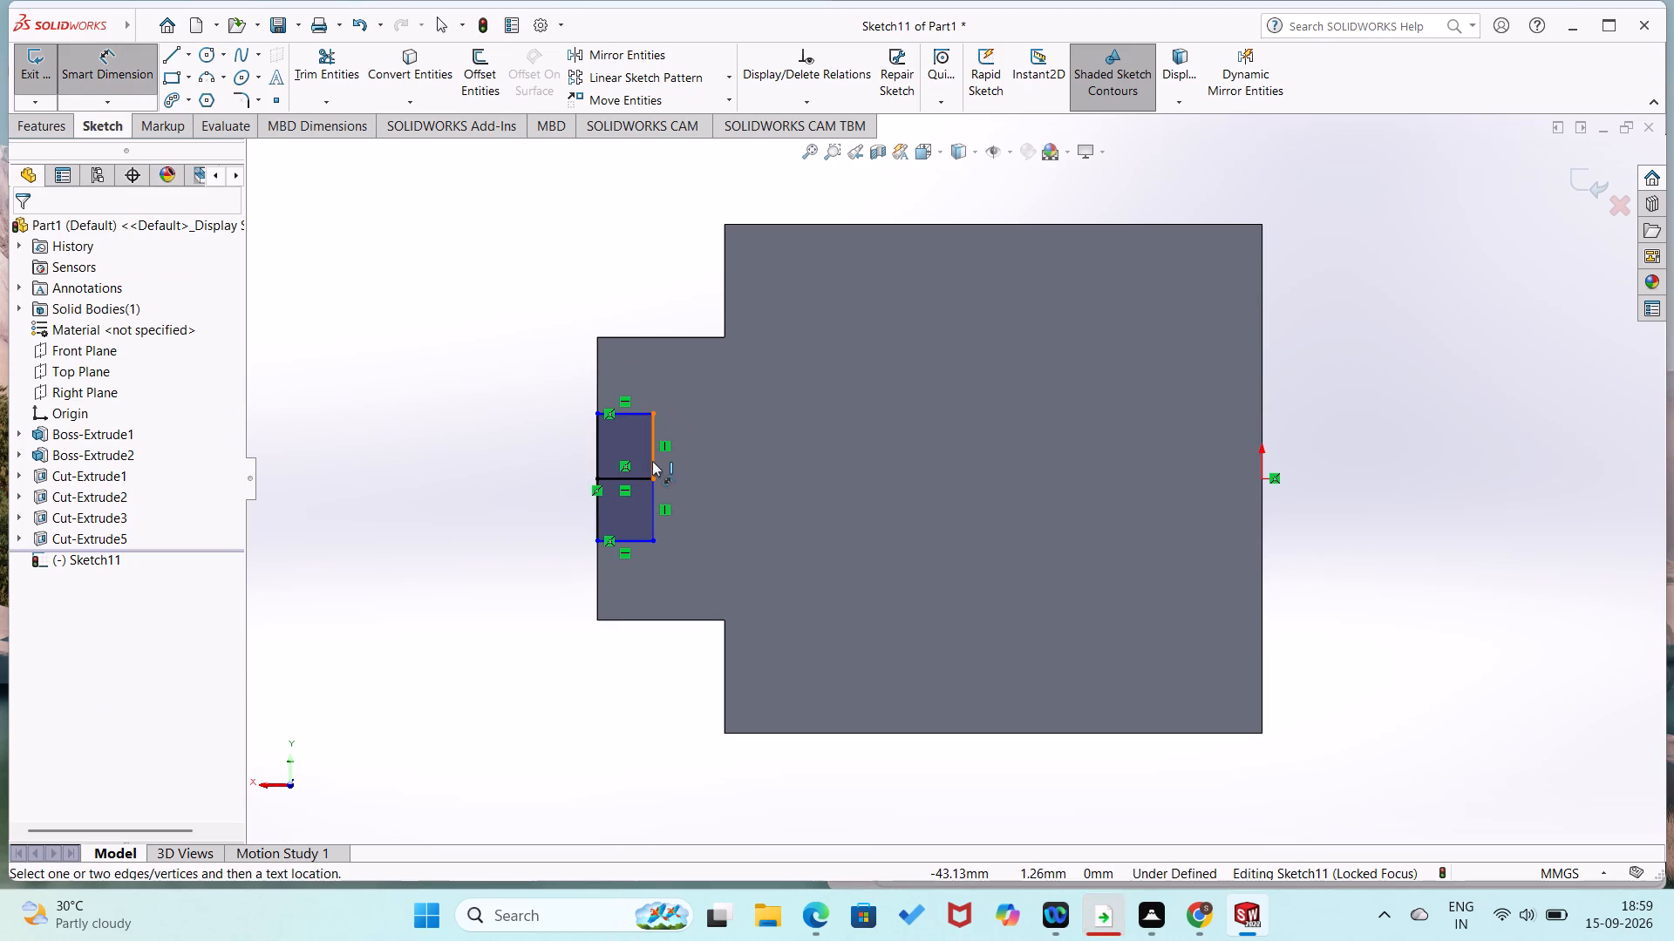
left_click(652, 461)
left_click(681, 457)
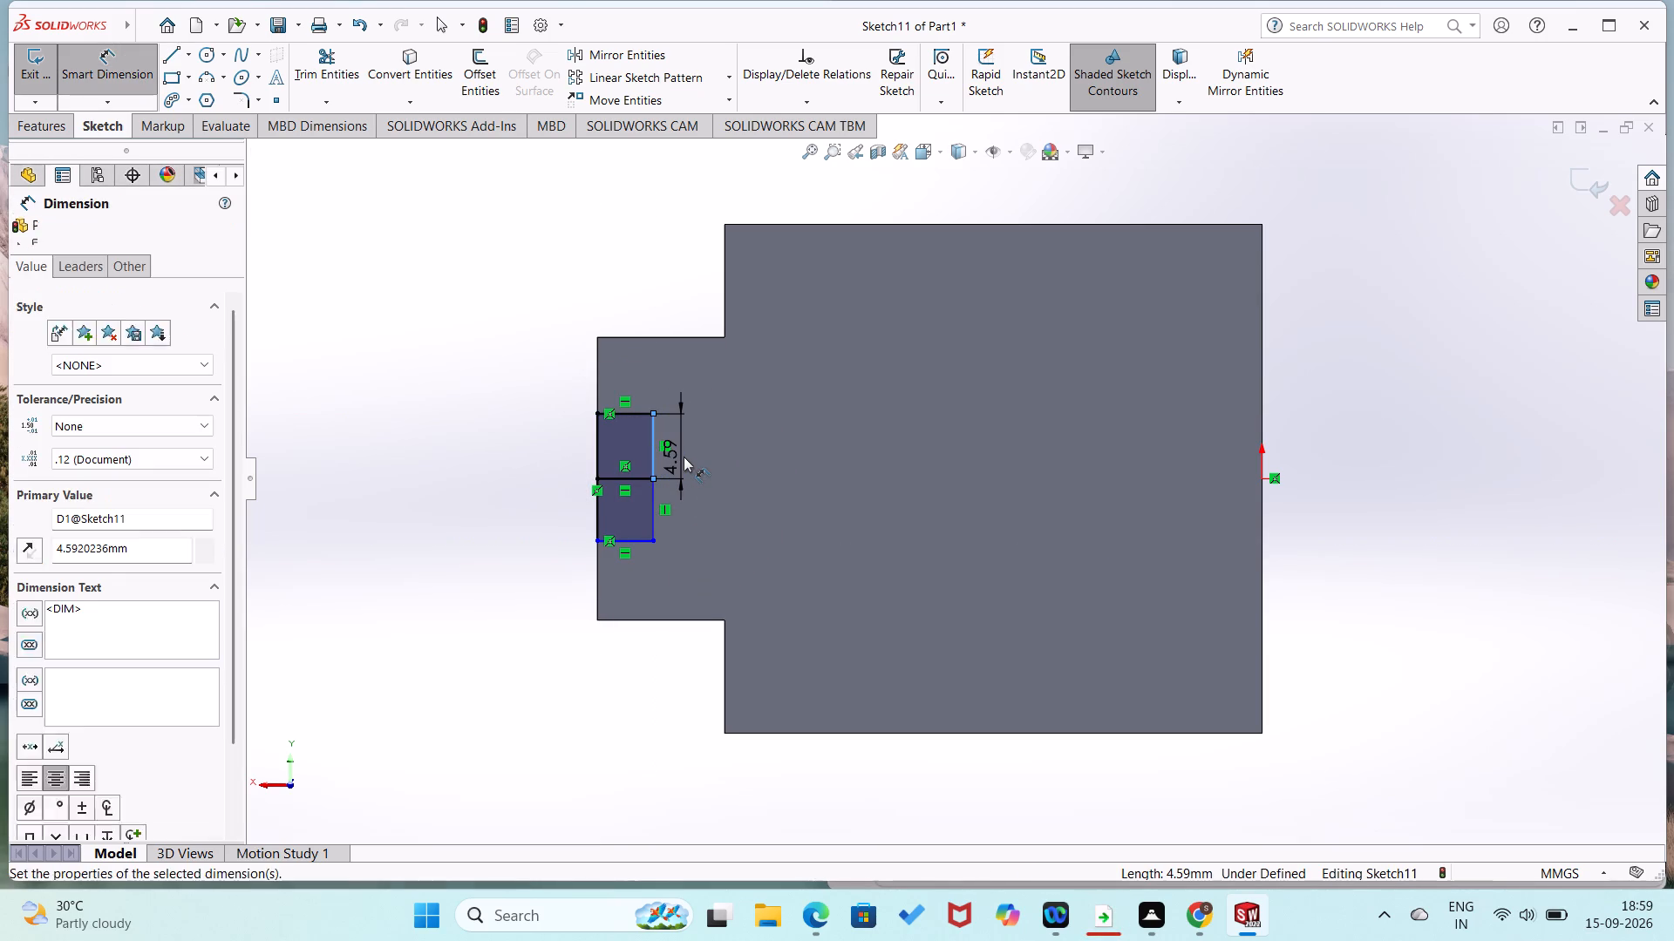
key("3")
key("Return")
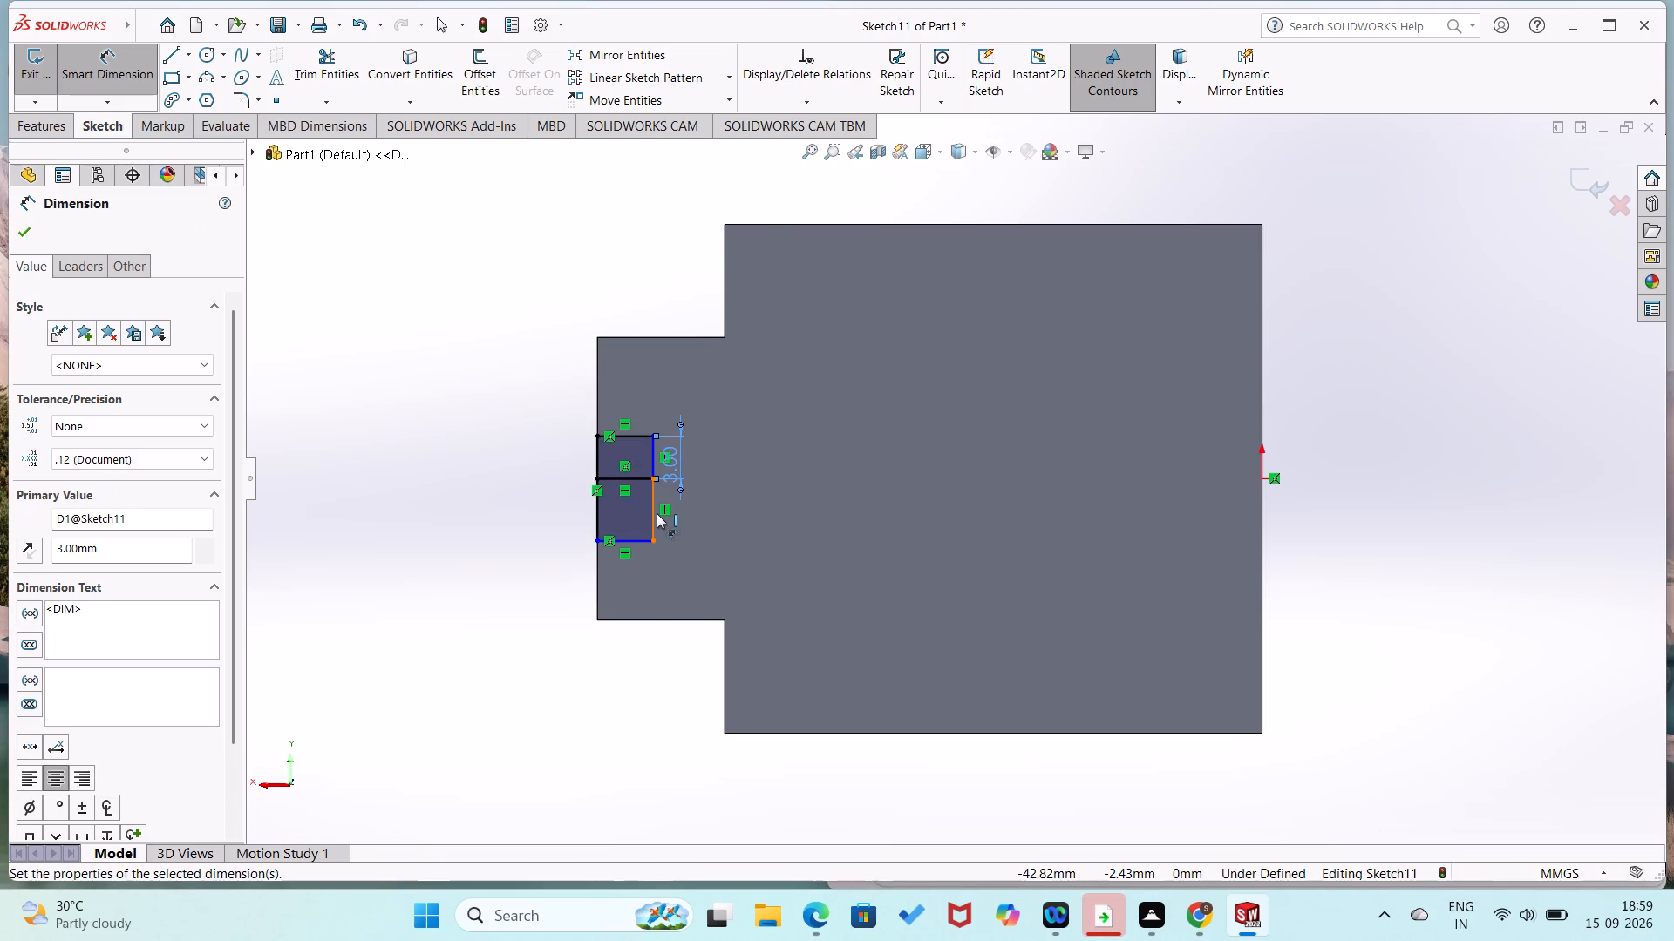
left_click(653, 513)
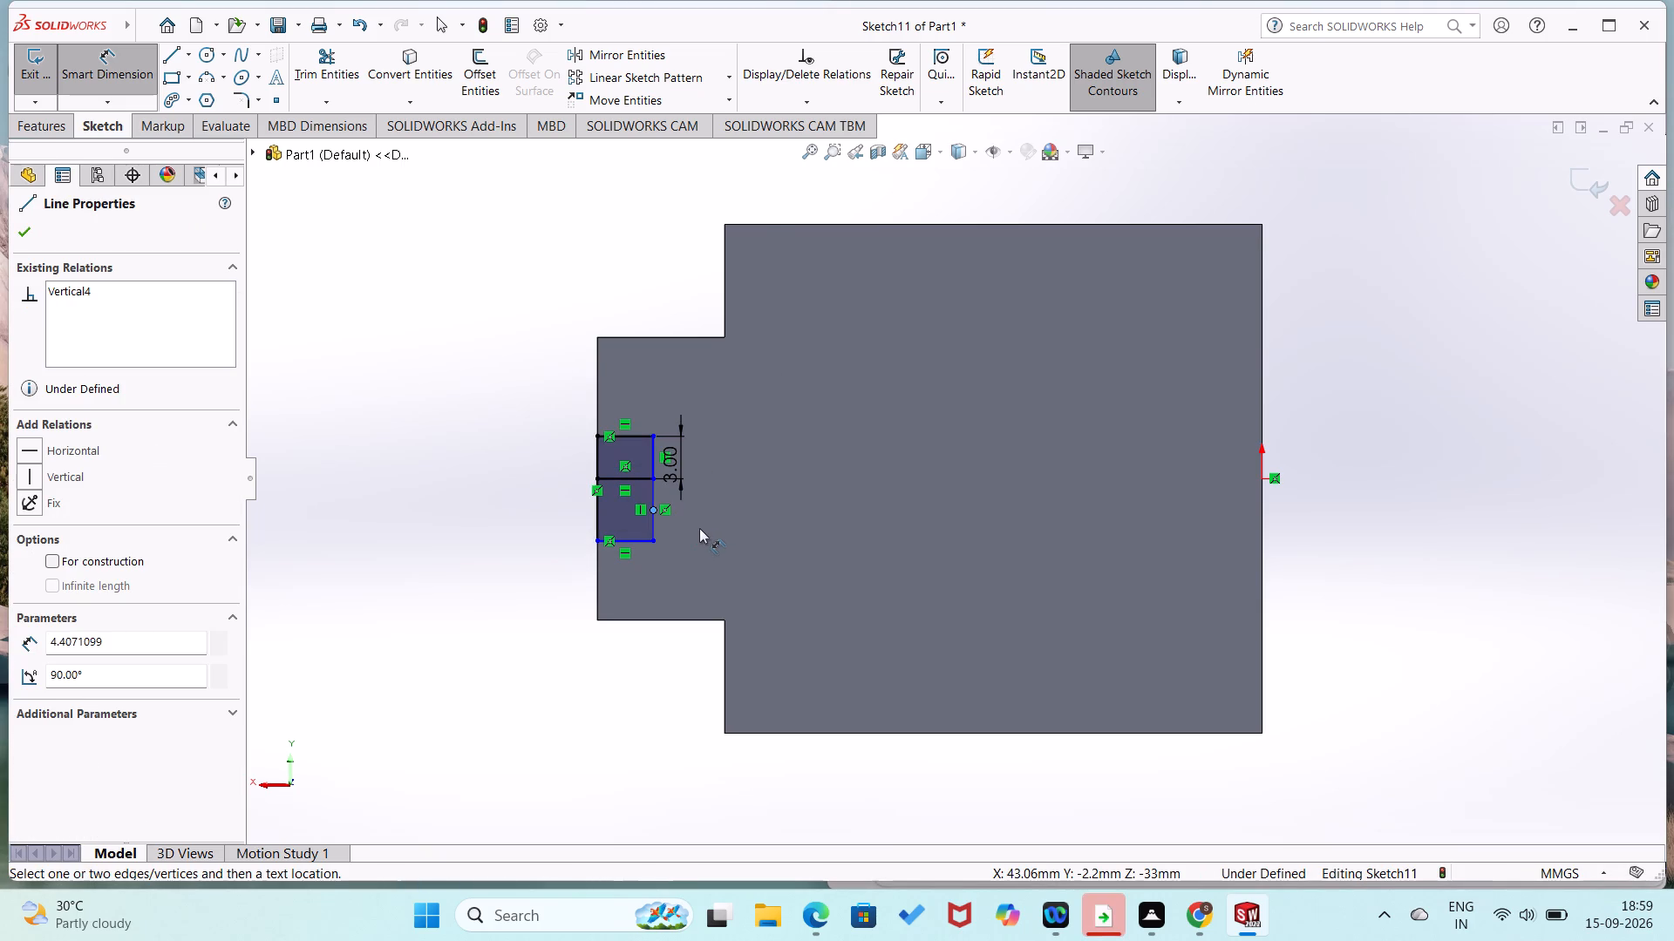
left_click(658, 528)
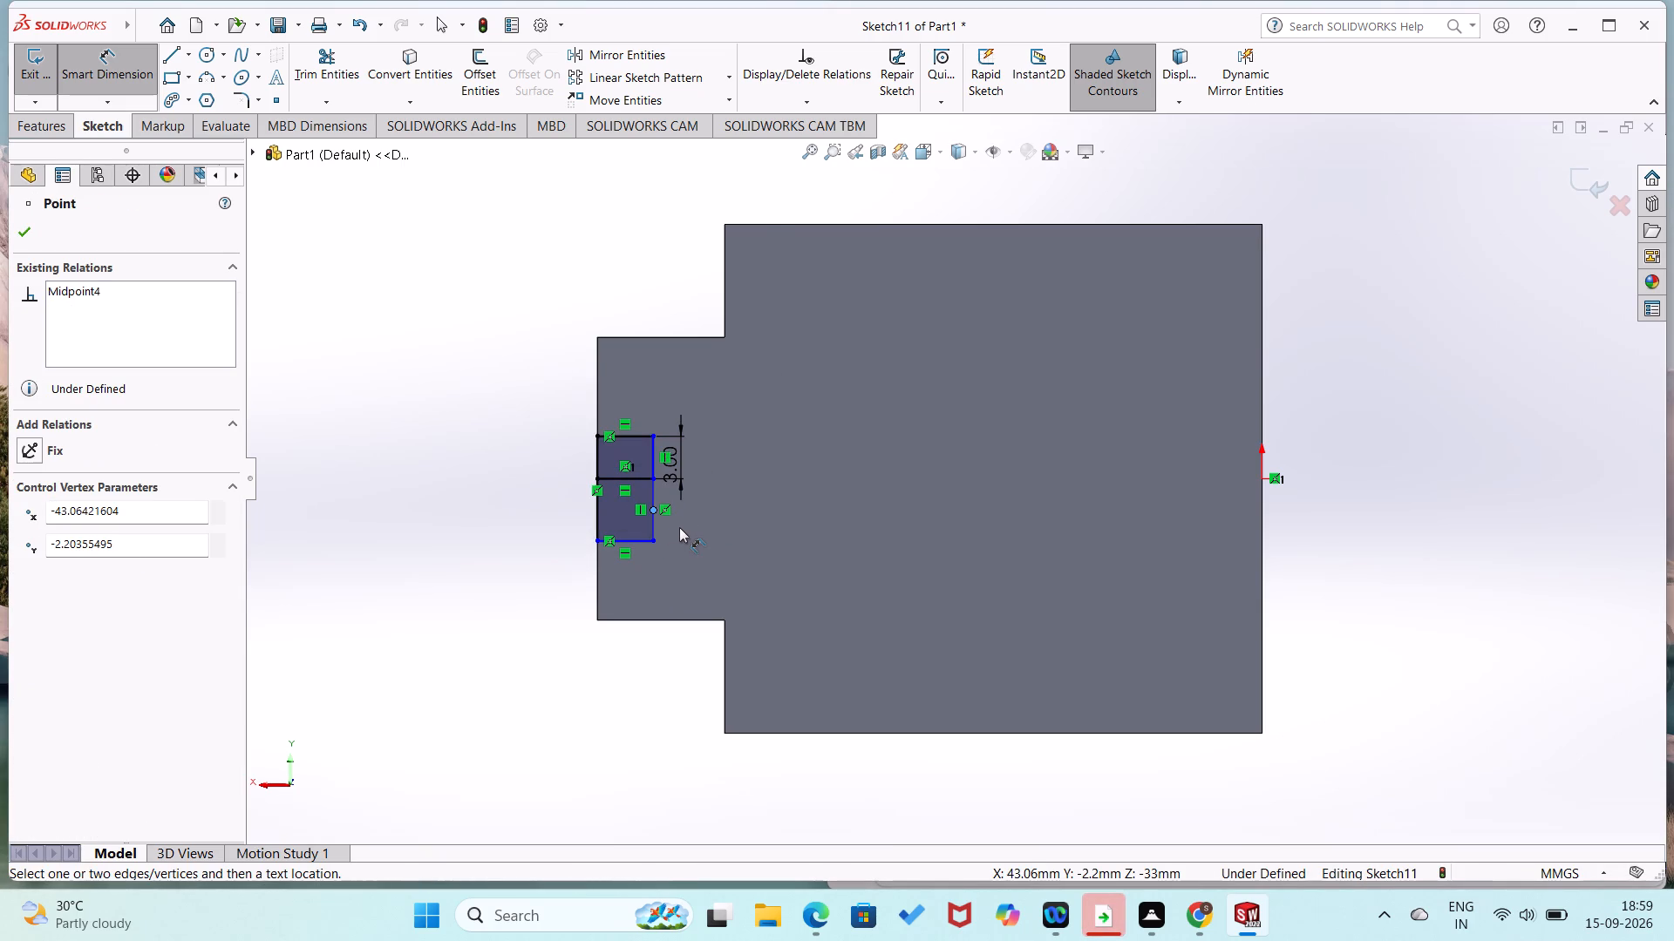
key("Escape")
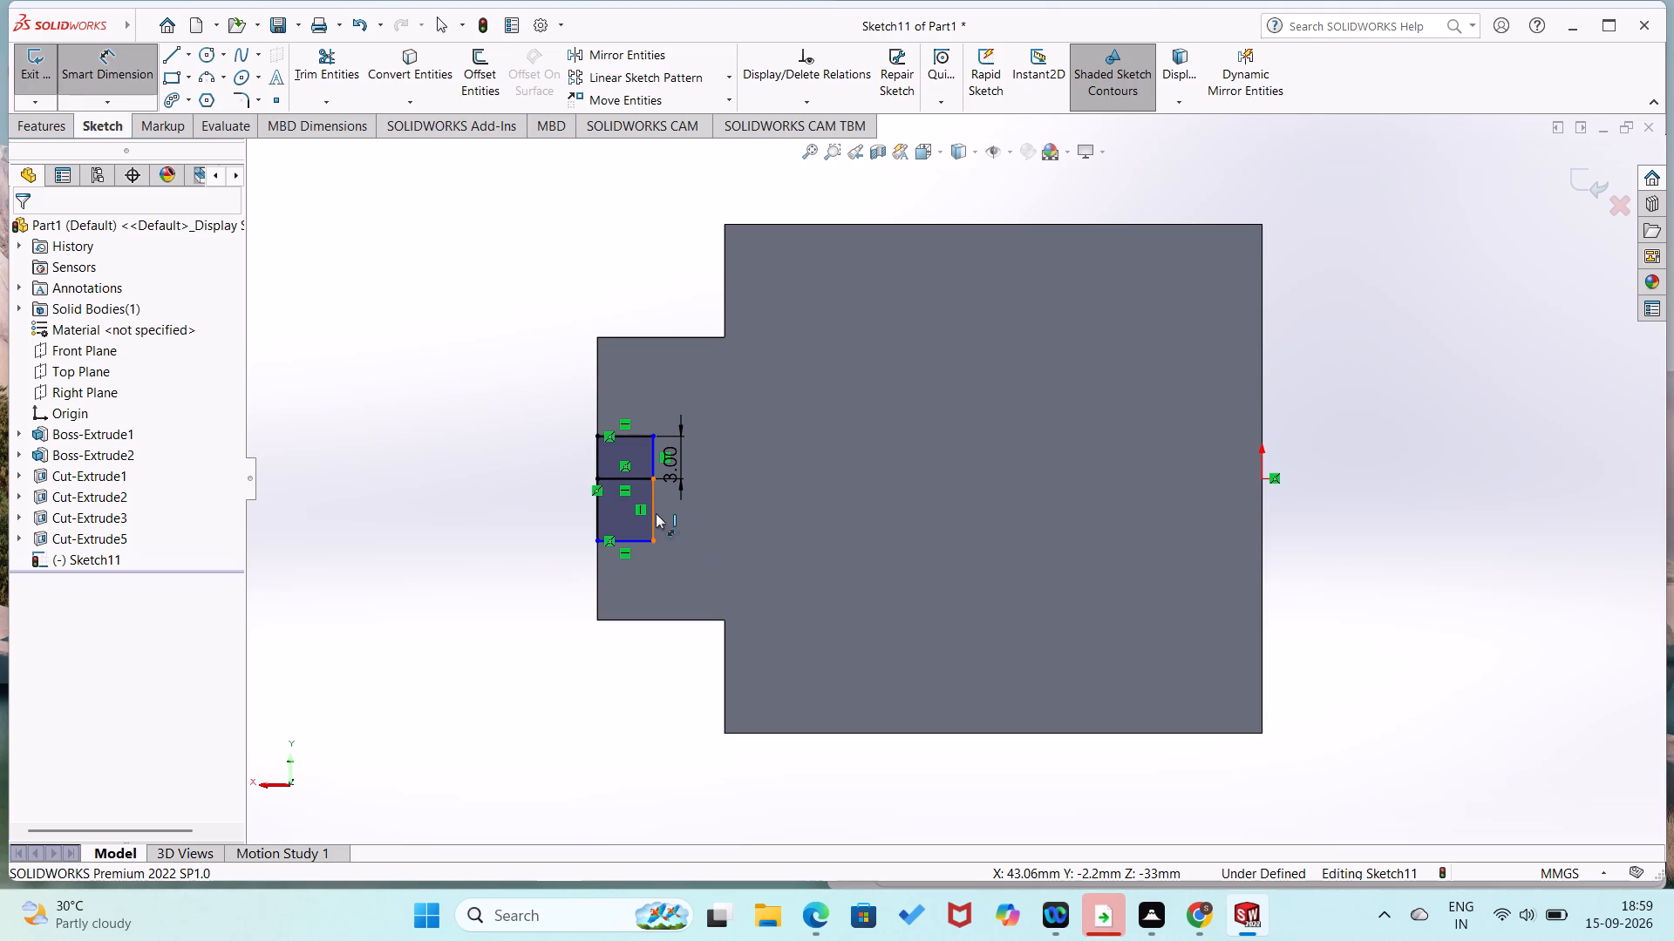
left_click(656, 513)
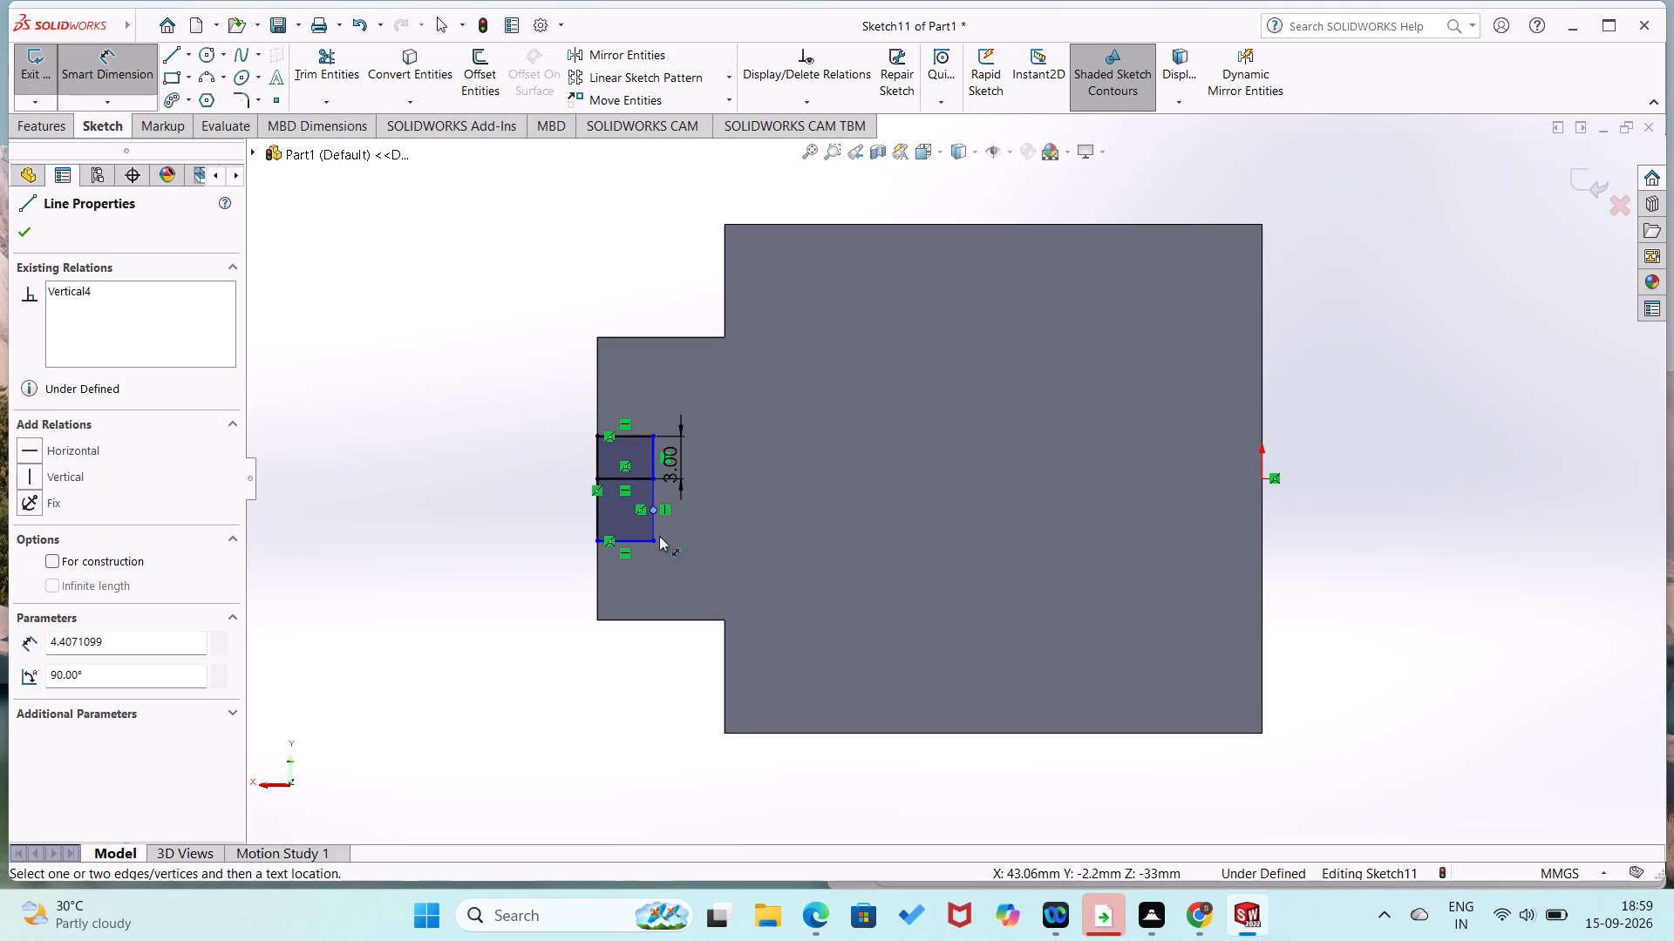
key("Escape")
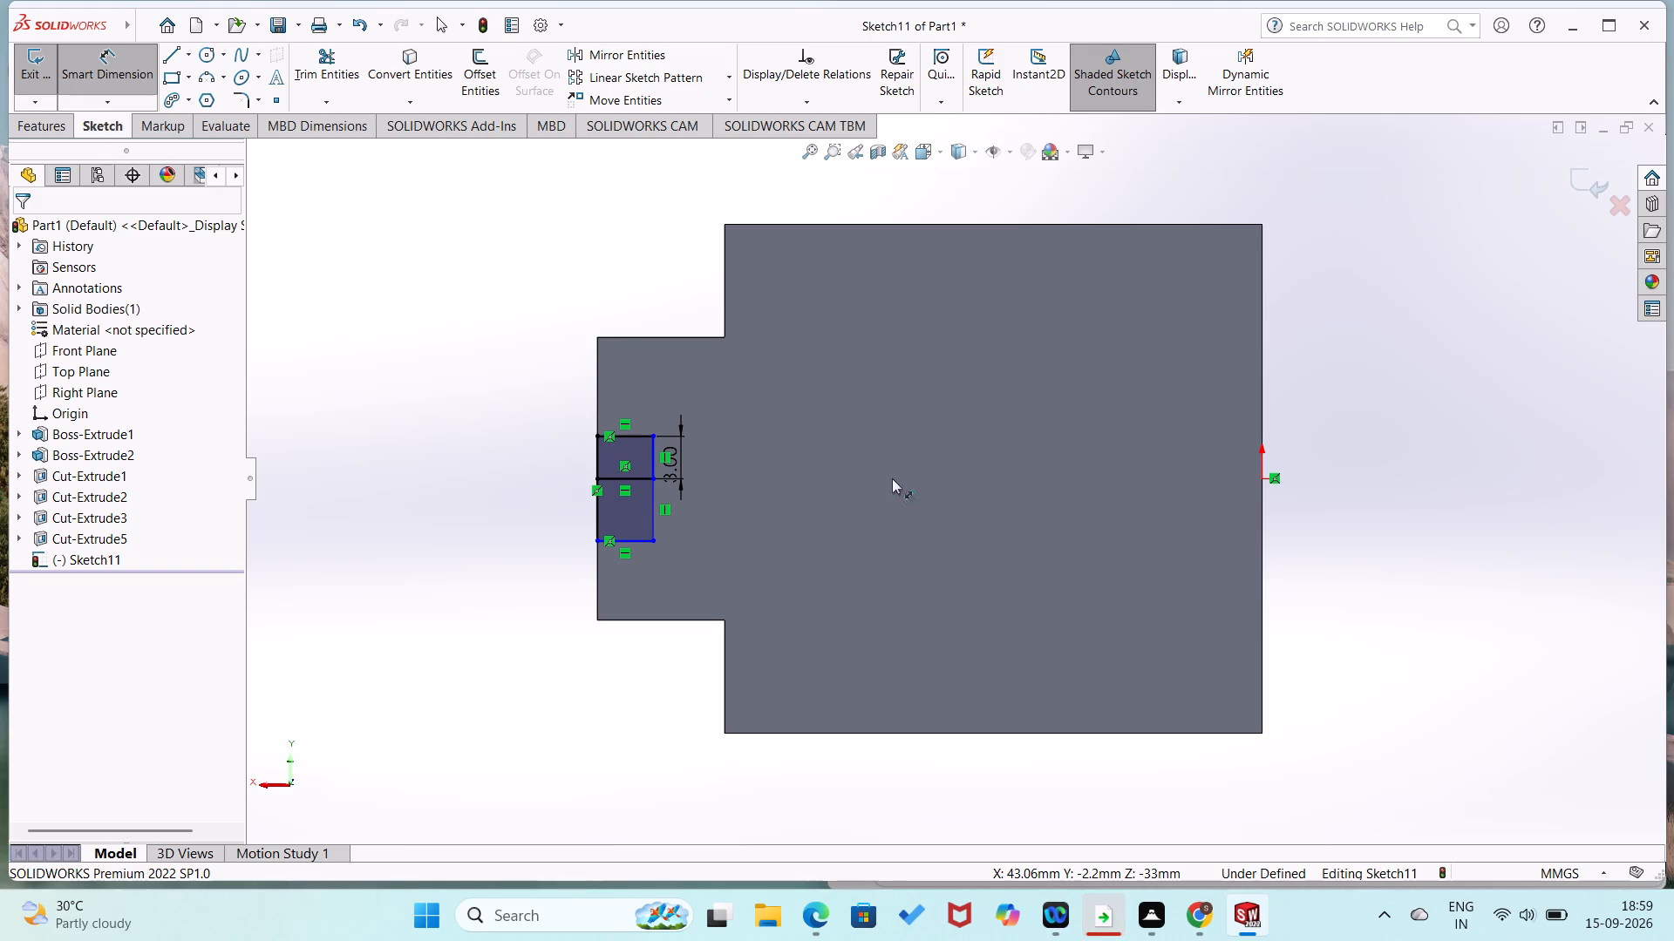
left_click(653, 526)
left_click(680, 524)
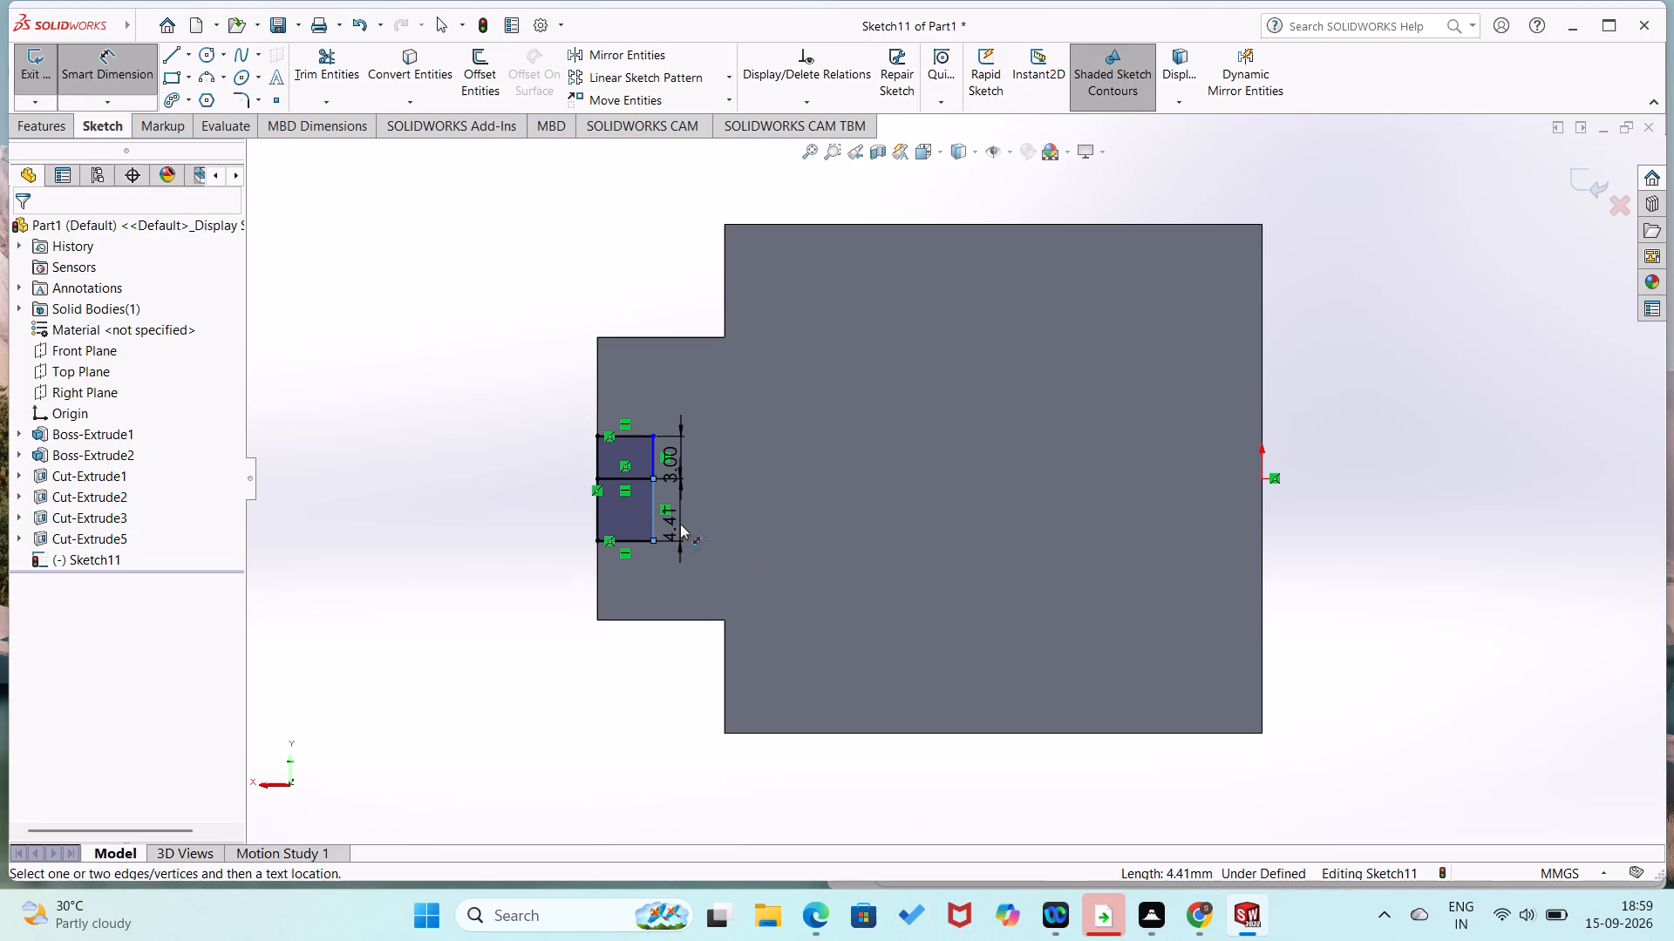
key("3")
key("Return")
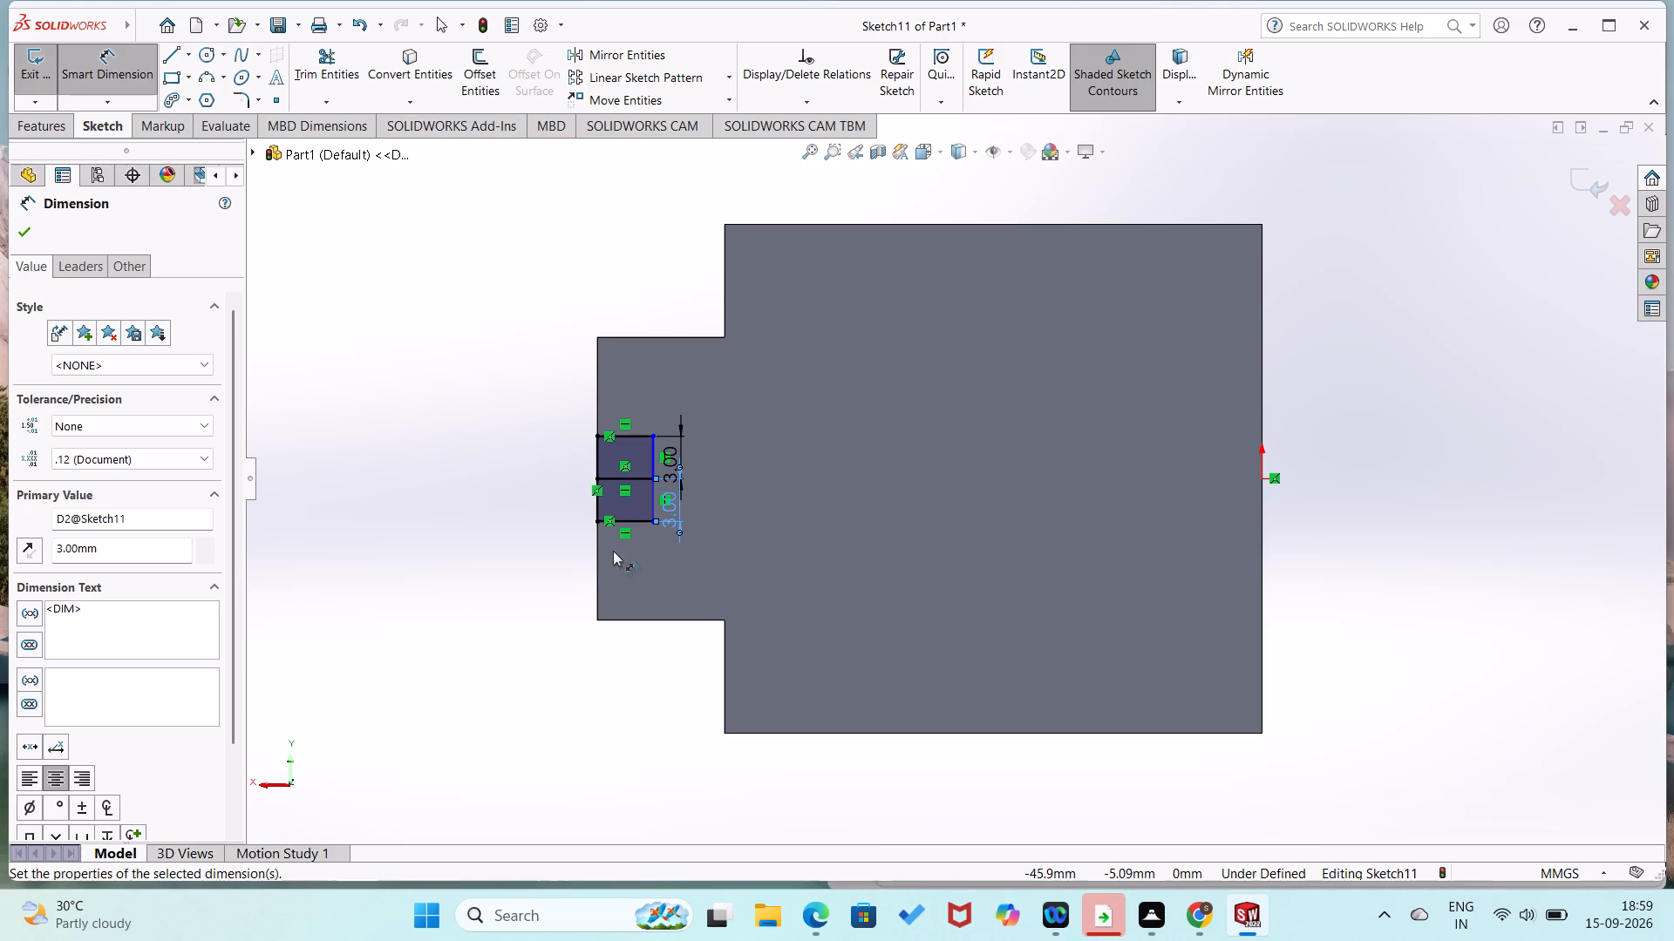
Dimension the slot profile's lower horizontal line at 6 mm.
left_click(637, 524)
left_click(643, 559)
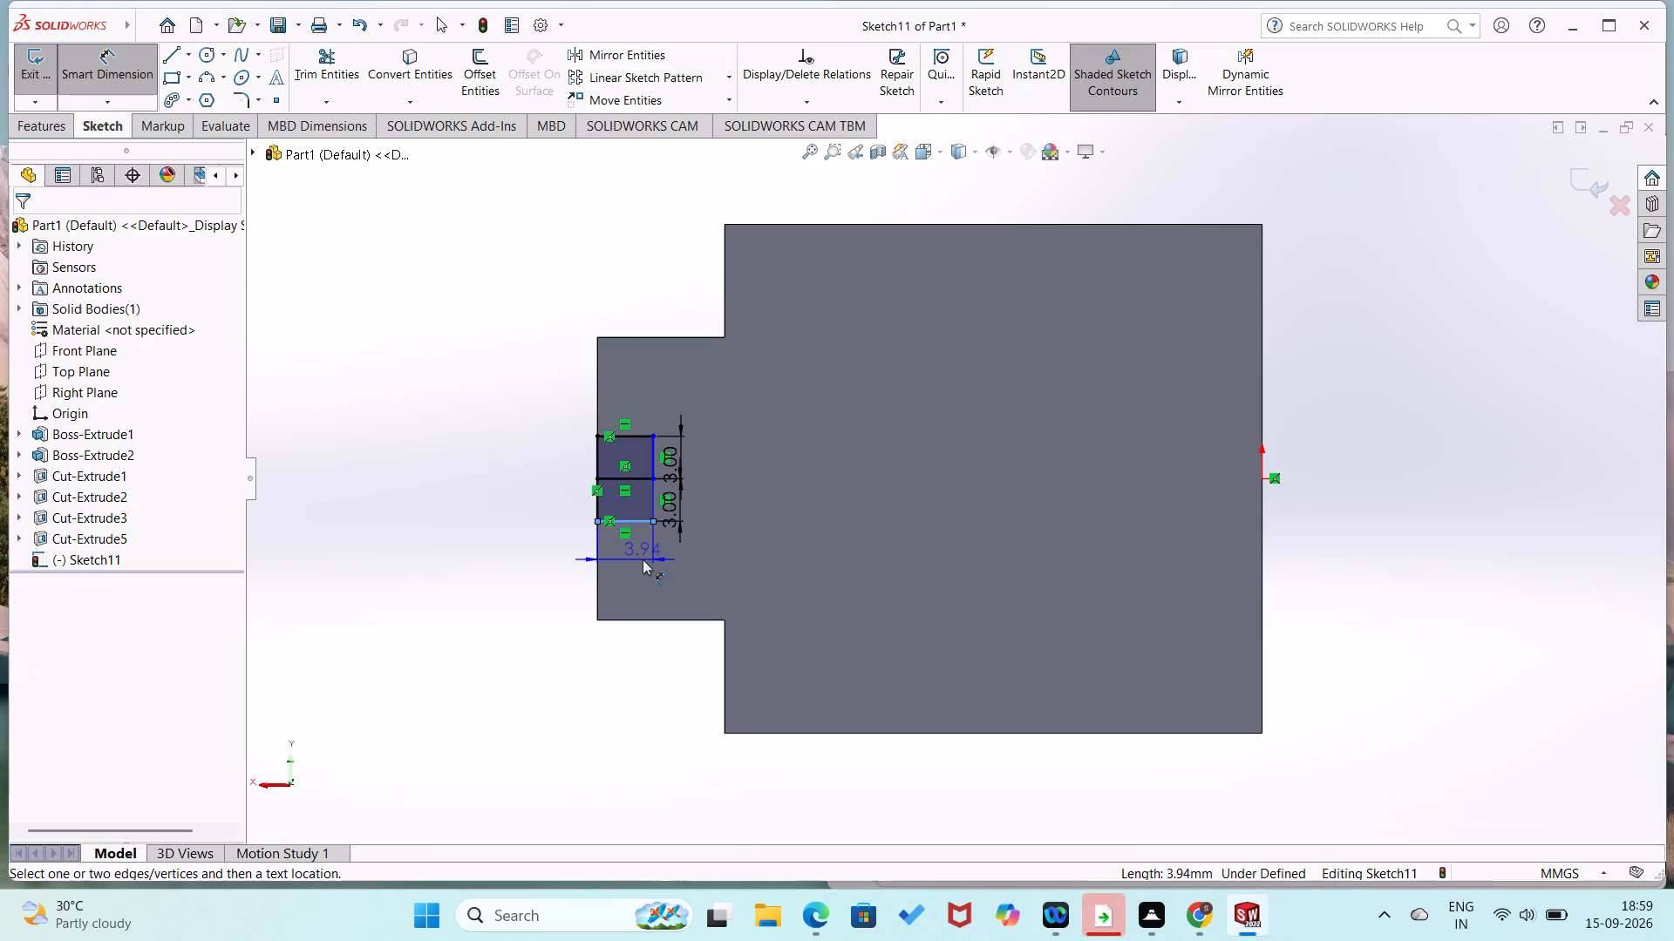
key("6")
key("Return")
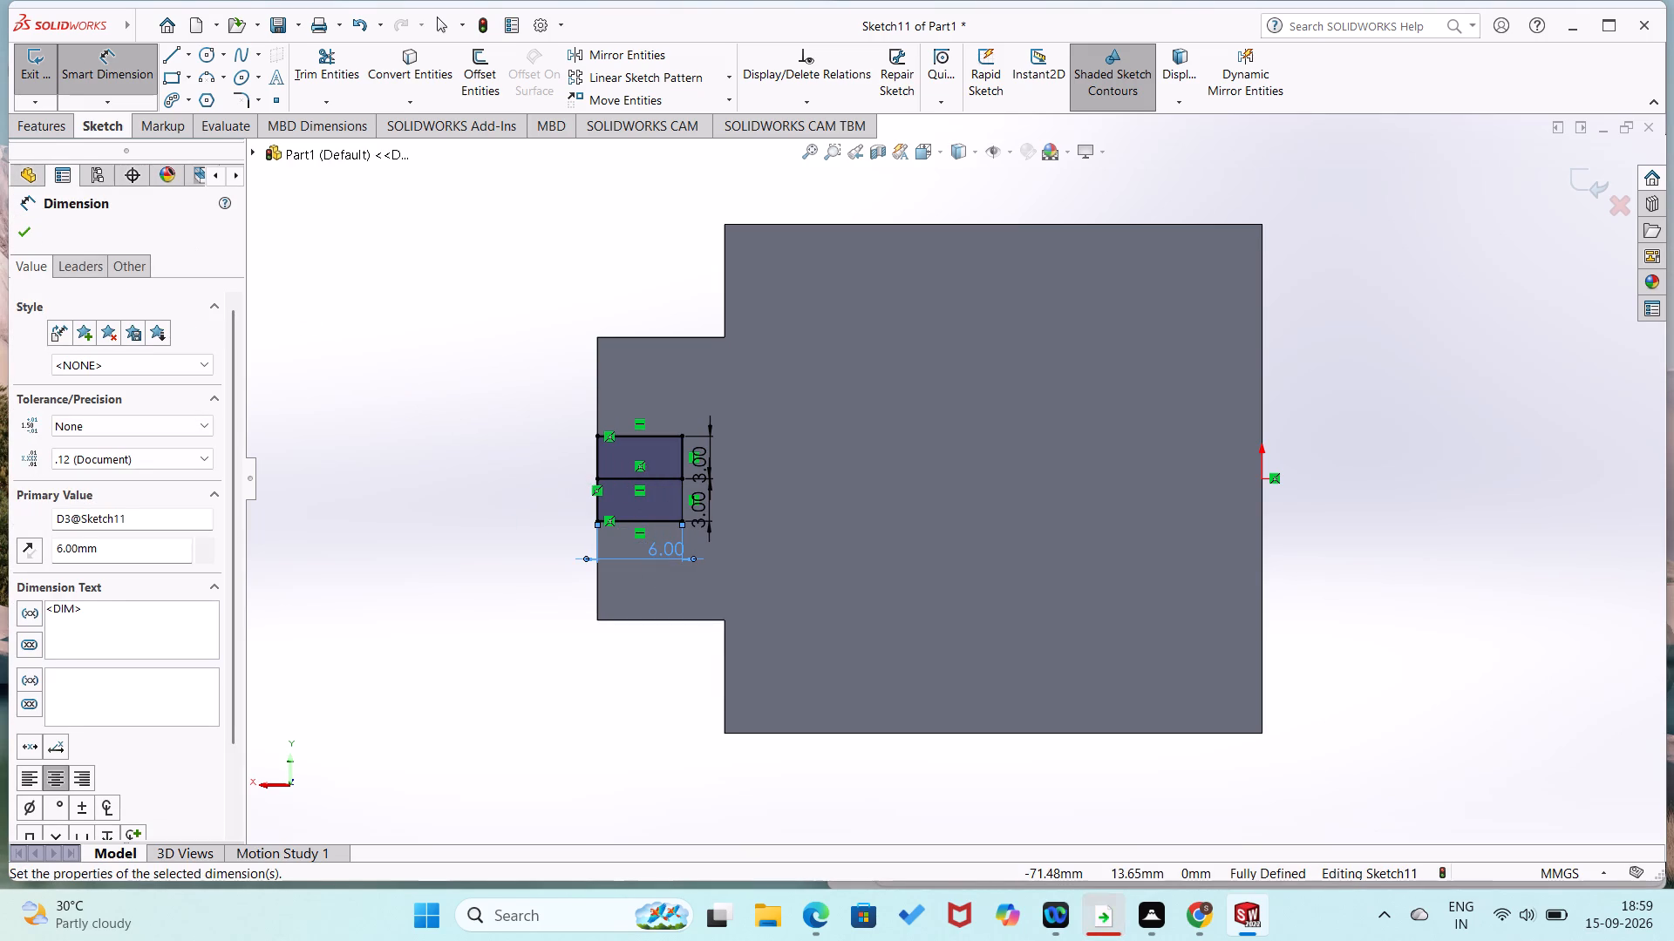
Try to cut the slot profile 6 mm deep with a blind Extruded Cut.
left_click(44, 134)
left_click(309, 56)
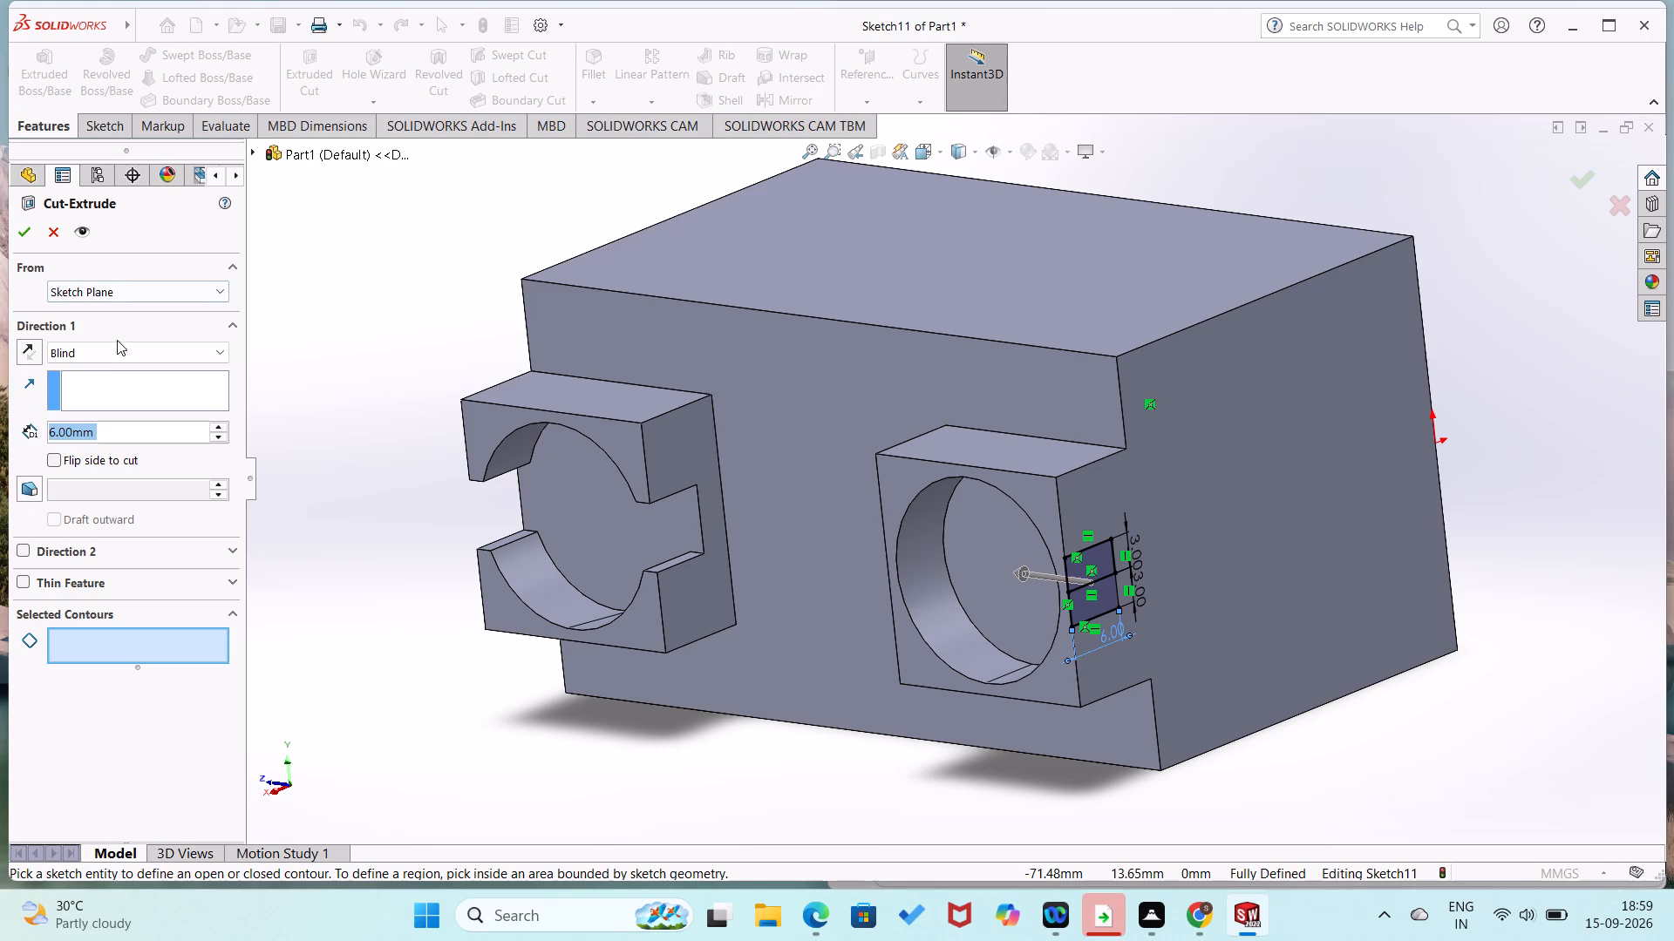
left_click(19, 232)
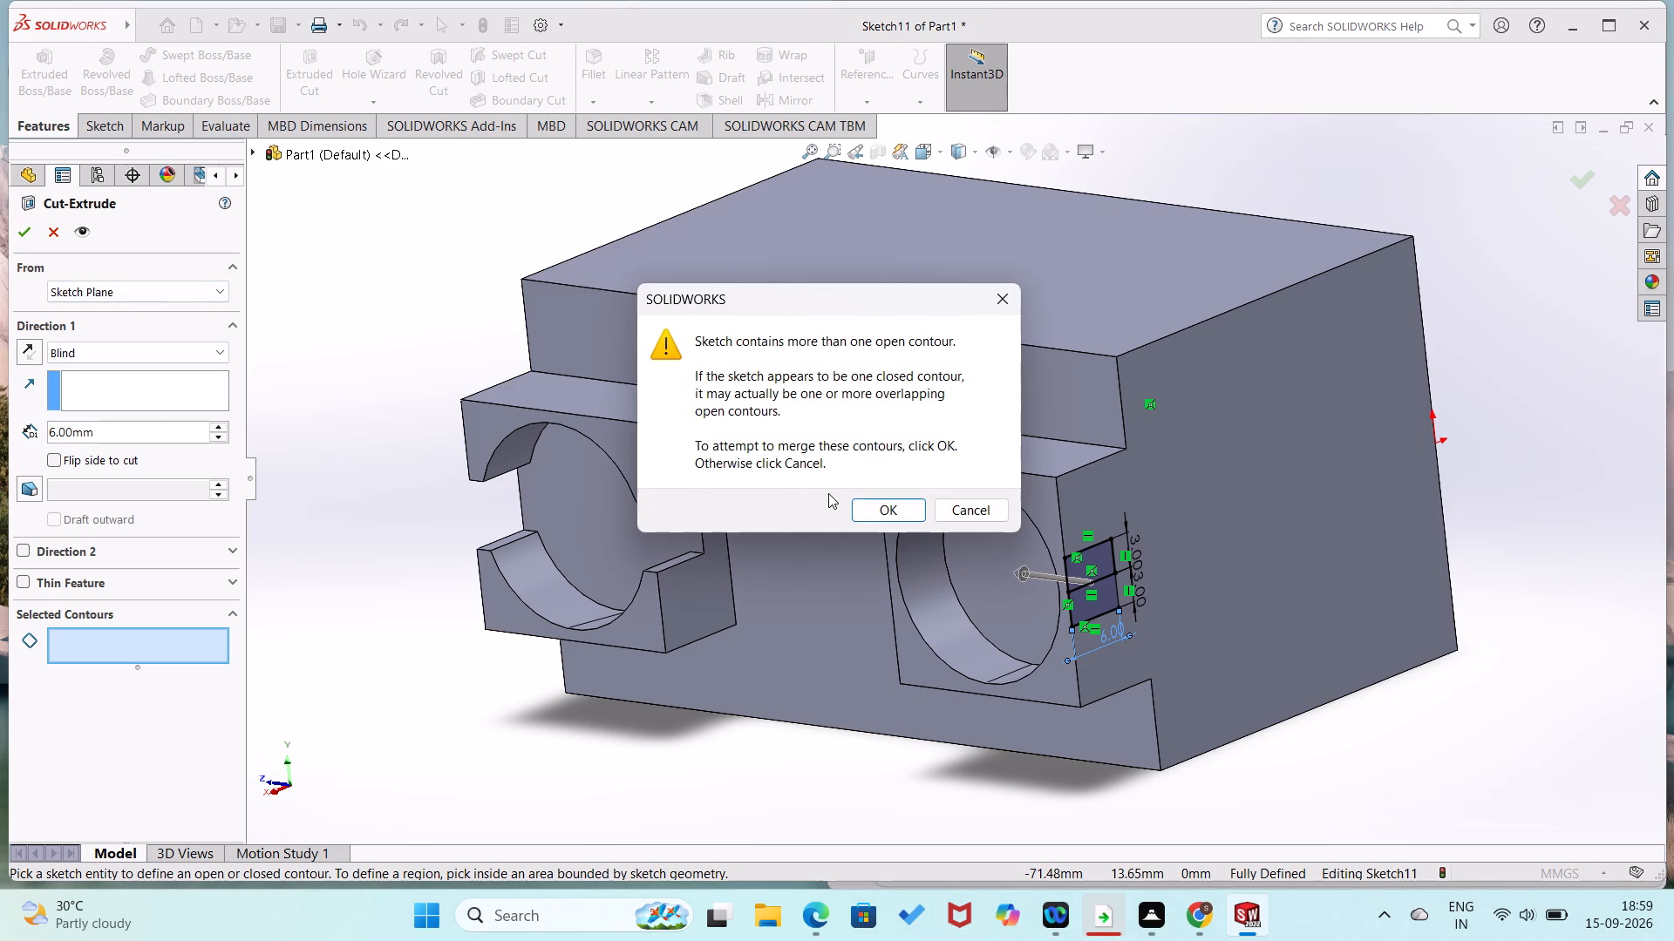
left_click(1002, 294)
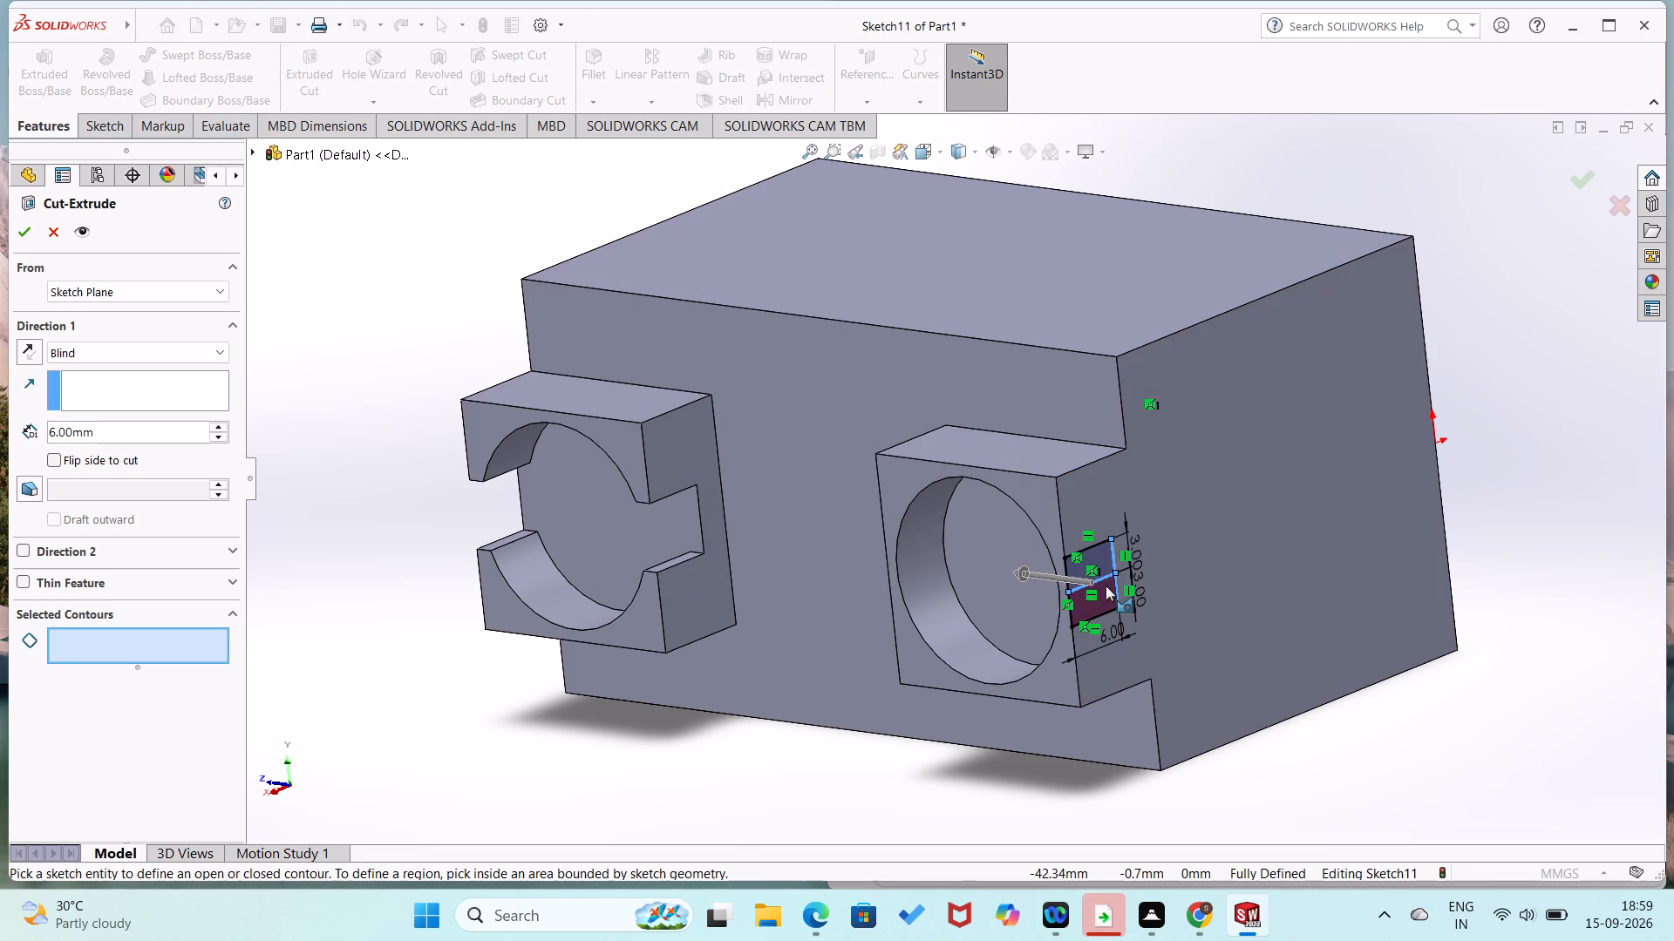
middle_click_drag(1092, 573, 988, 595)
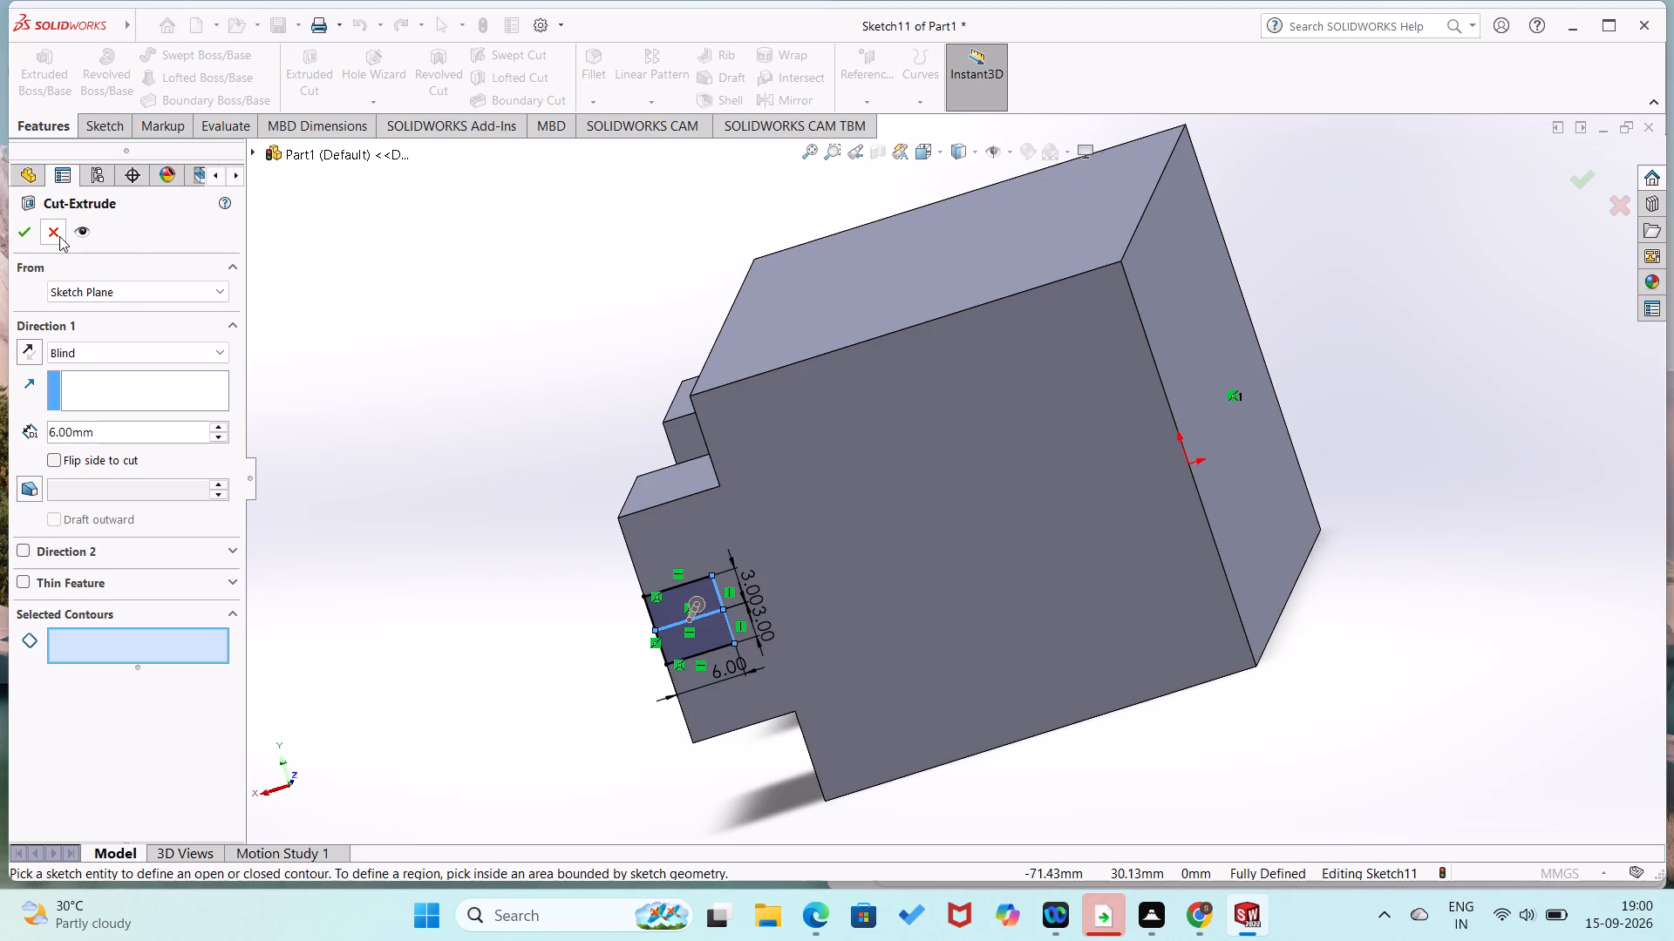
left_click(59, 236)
Cut the slot profile on the second boss's outer side 6 mm deep with a blind Extruded Cut.
right_click(670, 626)
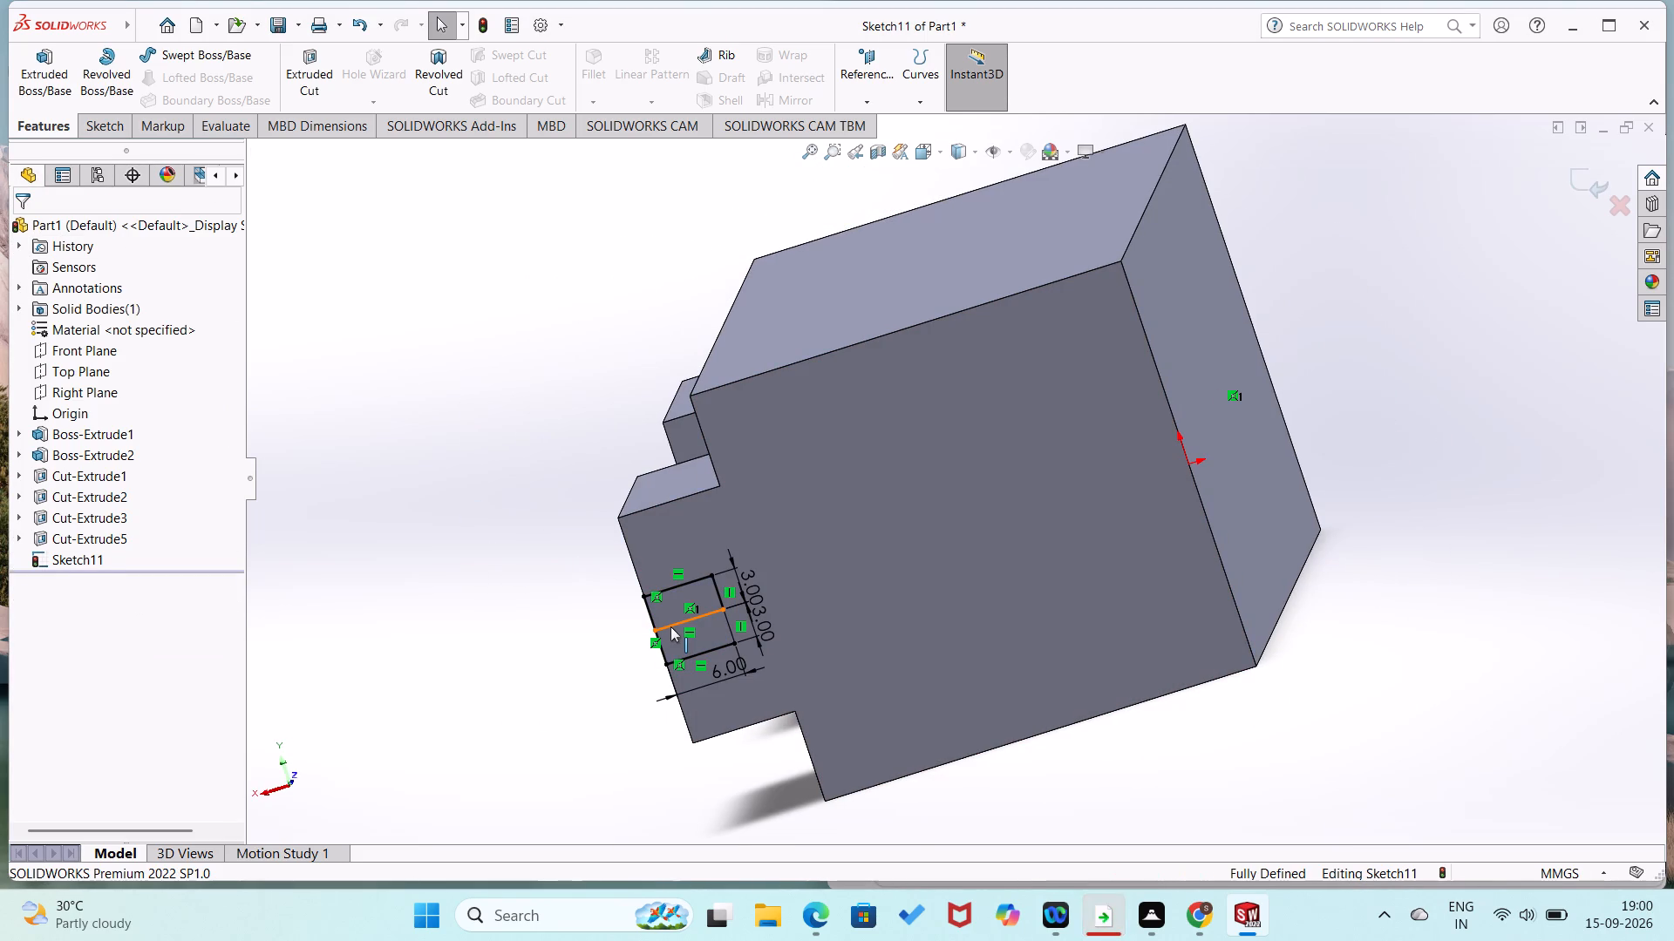
left_click(722, 592)
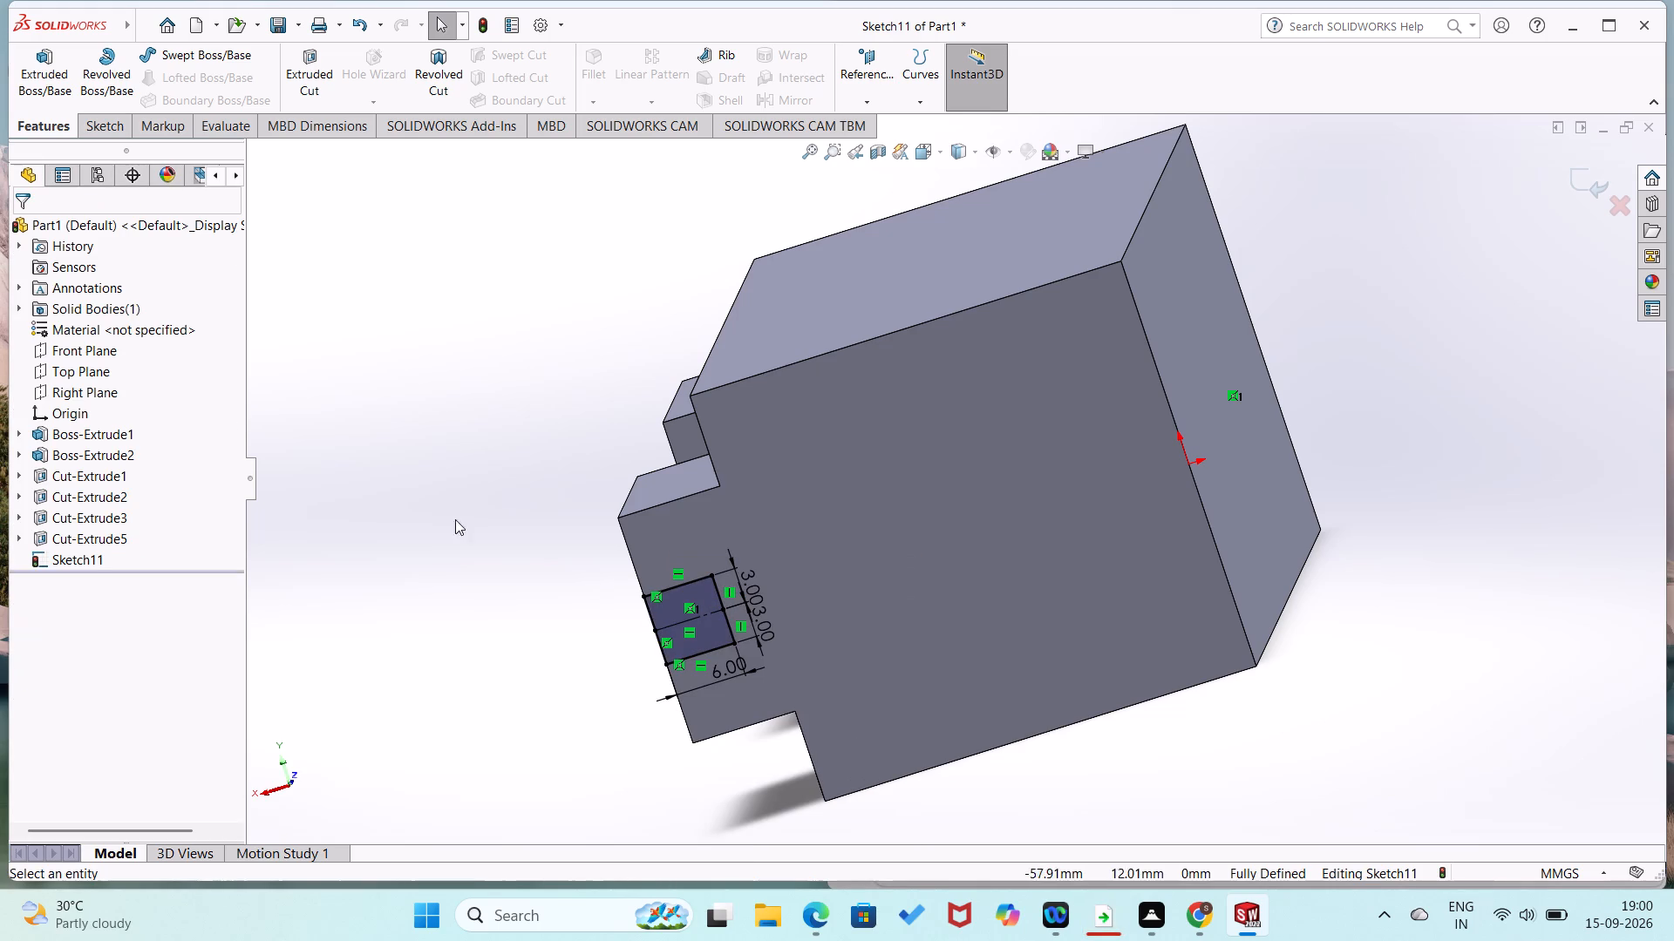
left_click(310, 82)
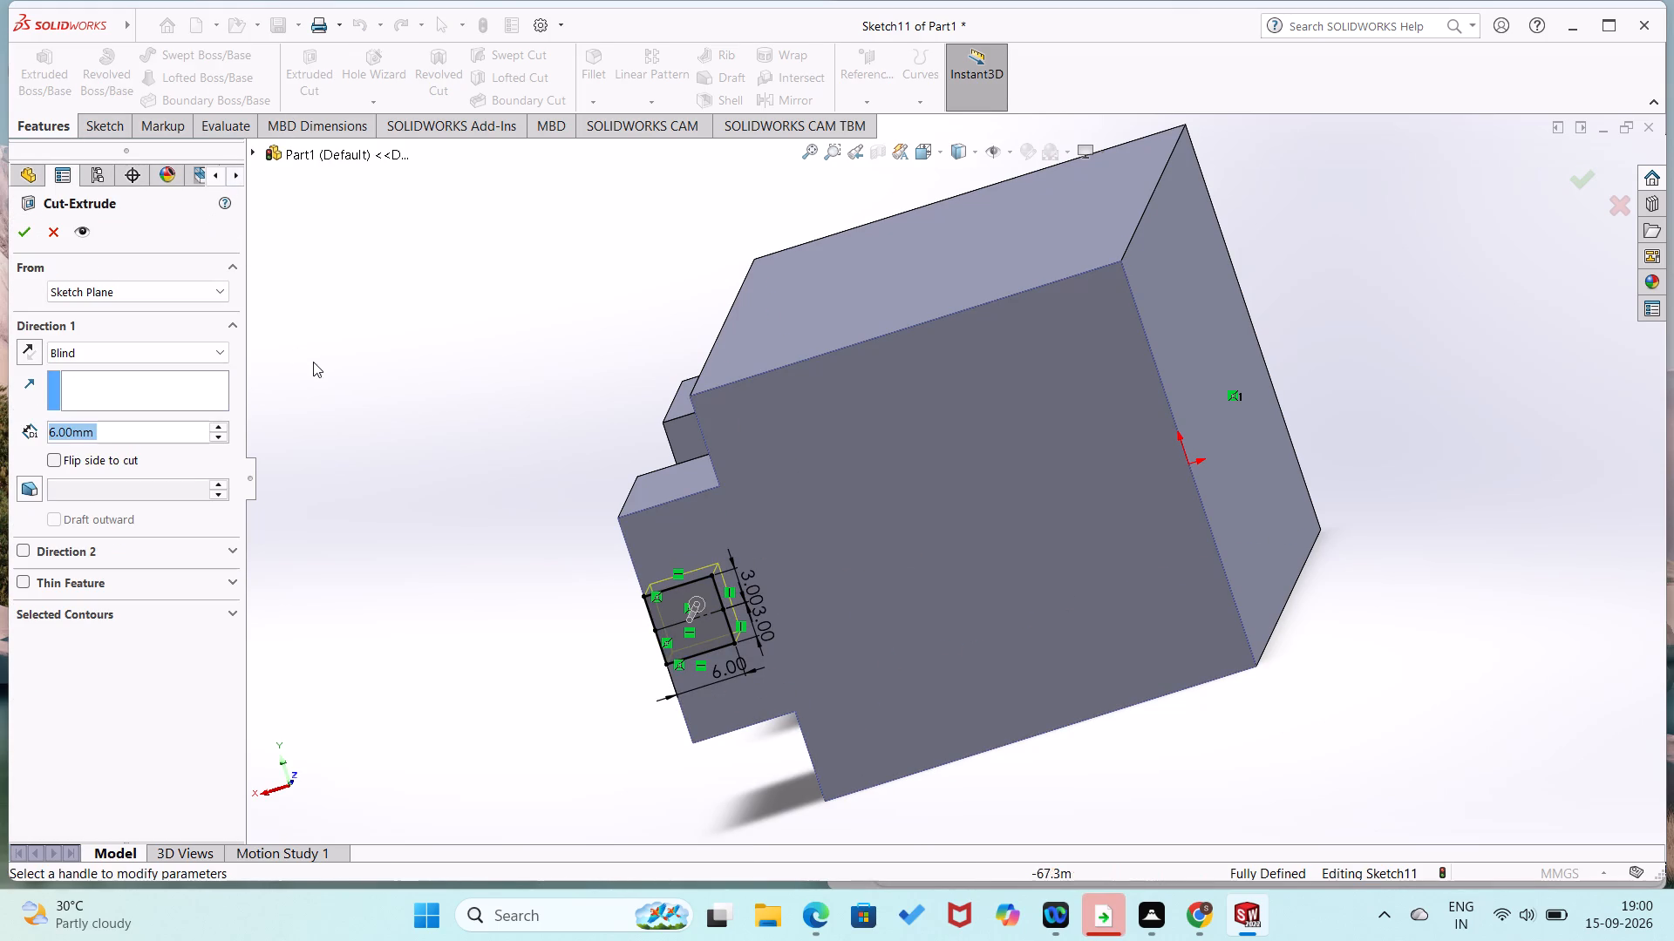
middle_click_drag(316, 364, 432, 396)
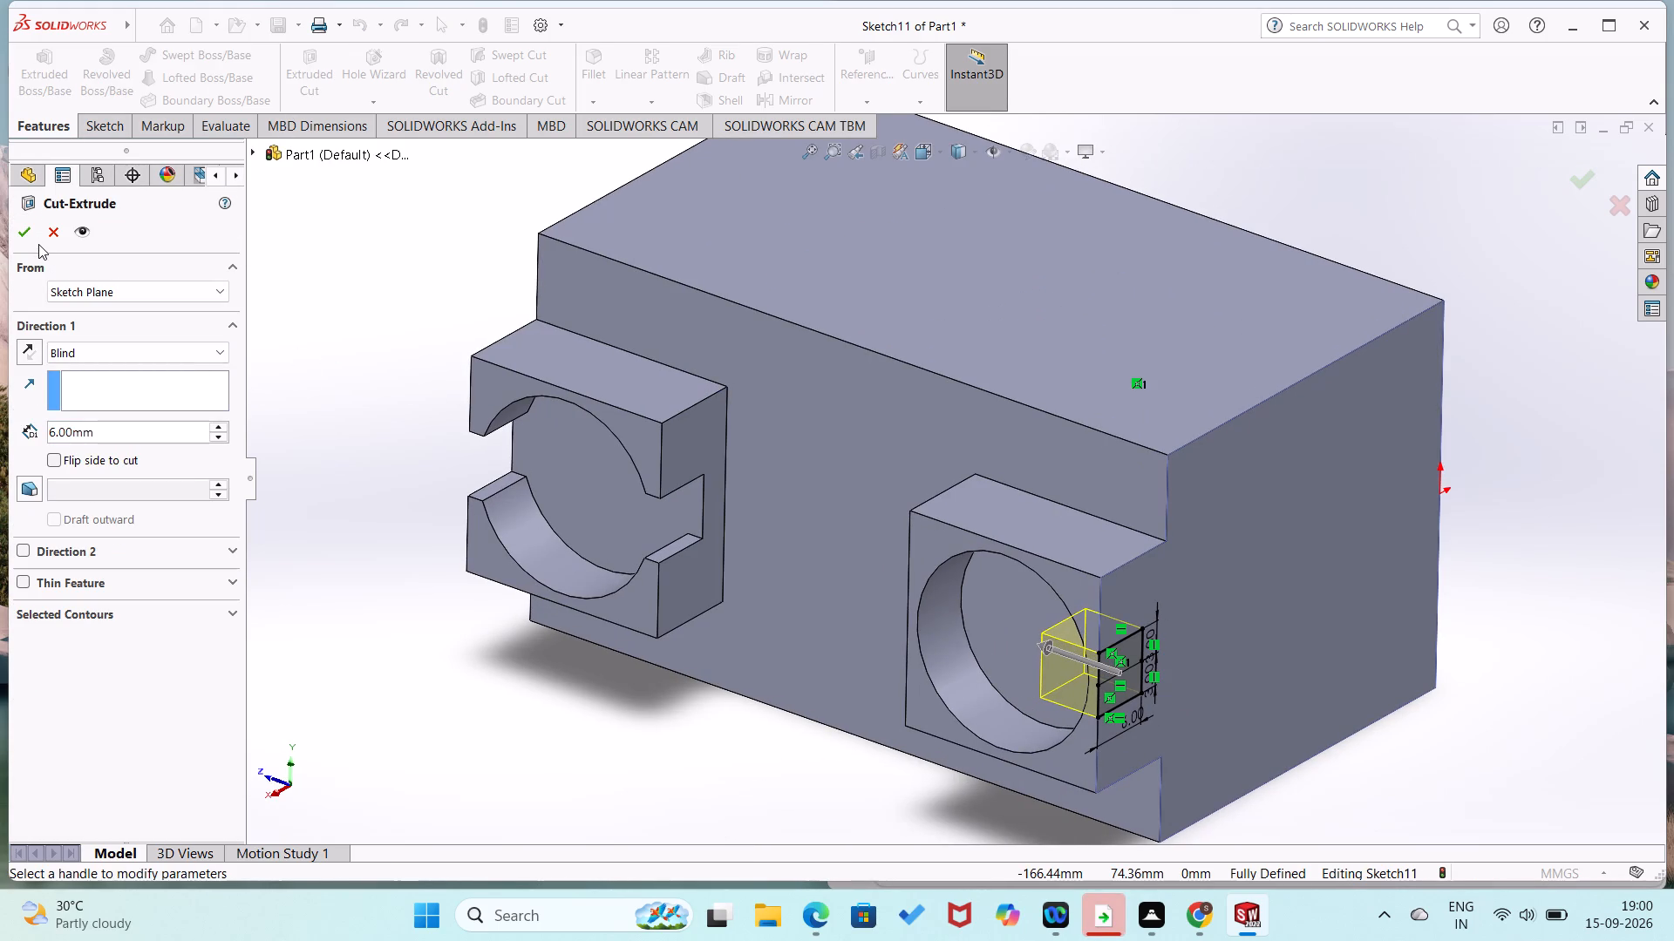
left_click(25, 231)
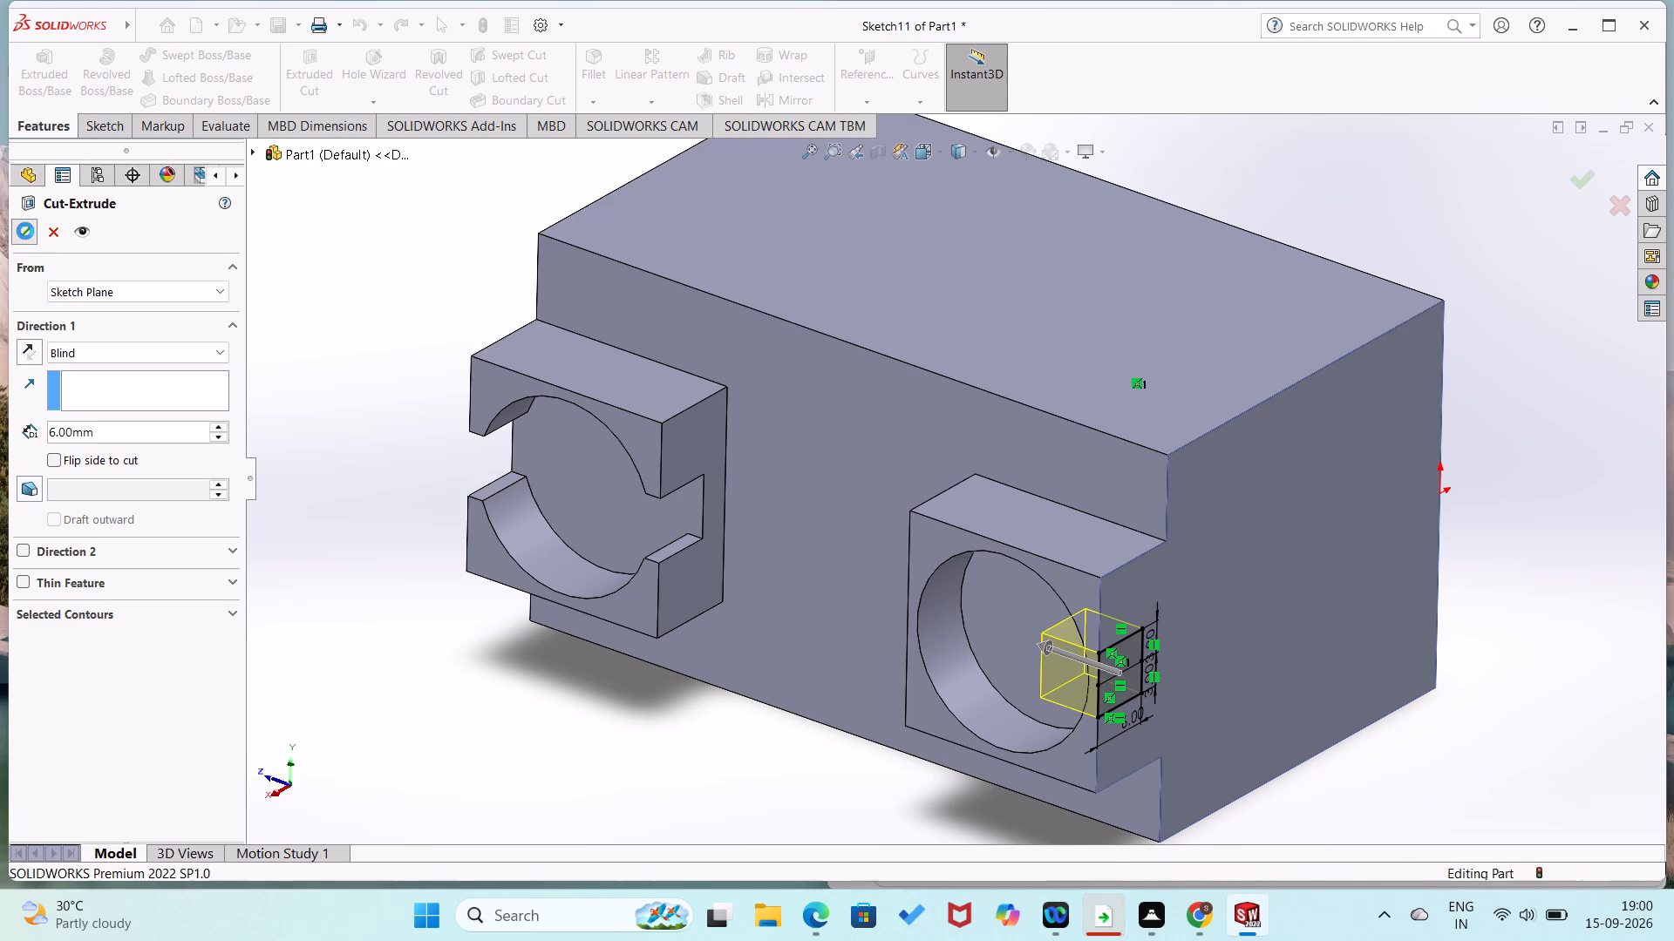
left_click(296, 413)
Sketch a closed 6 × 6 mm square at the front edge of the second boss's inner side face, aligned with the first boss's slot.
middle_click_drag(344, 534, 388, 563)
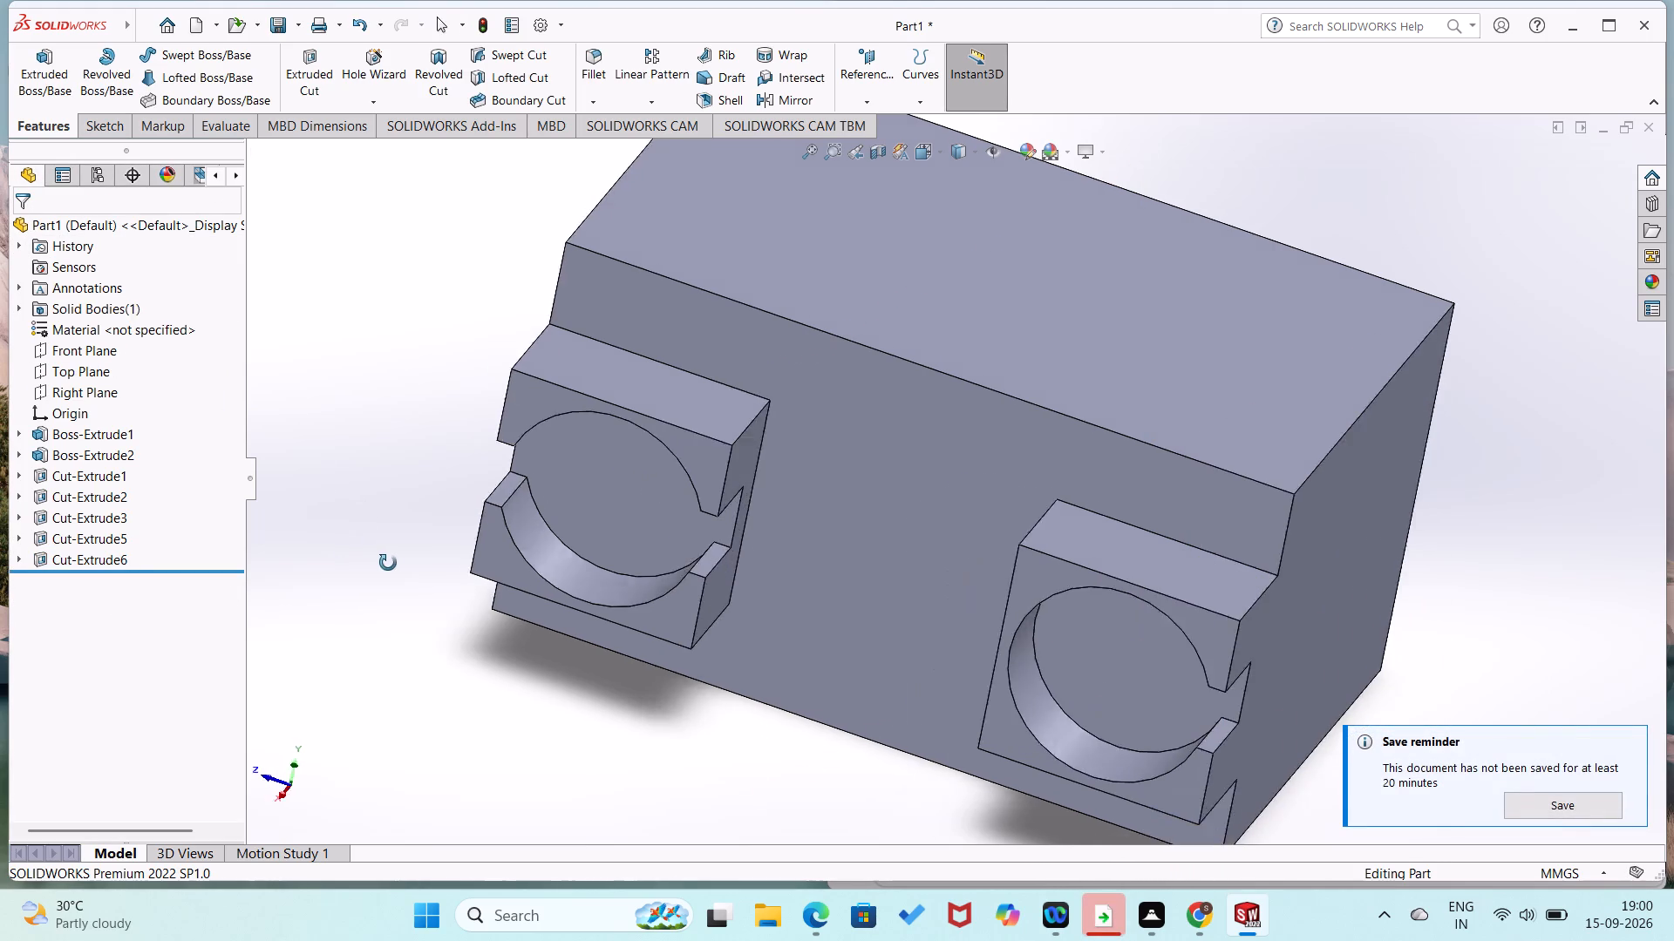
middle_click_drag(388, 563, 541, 573)
left_click(1200, 609)
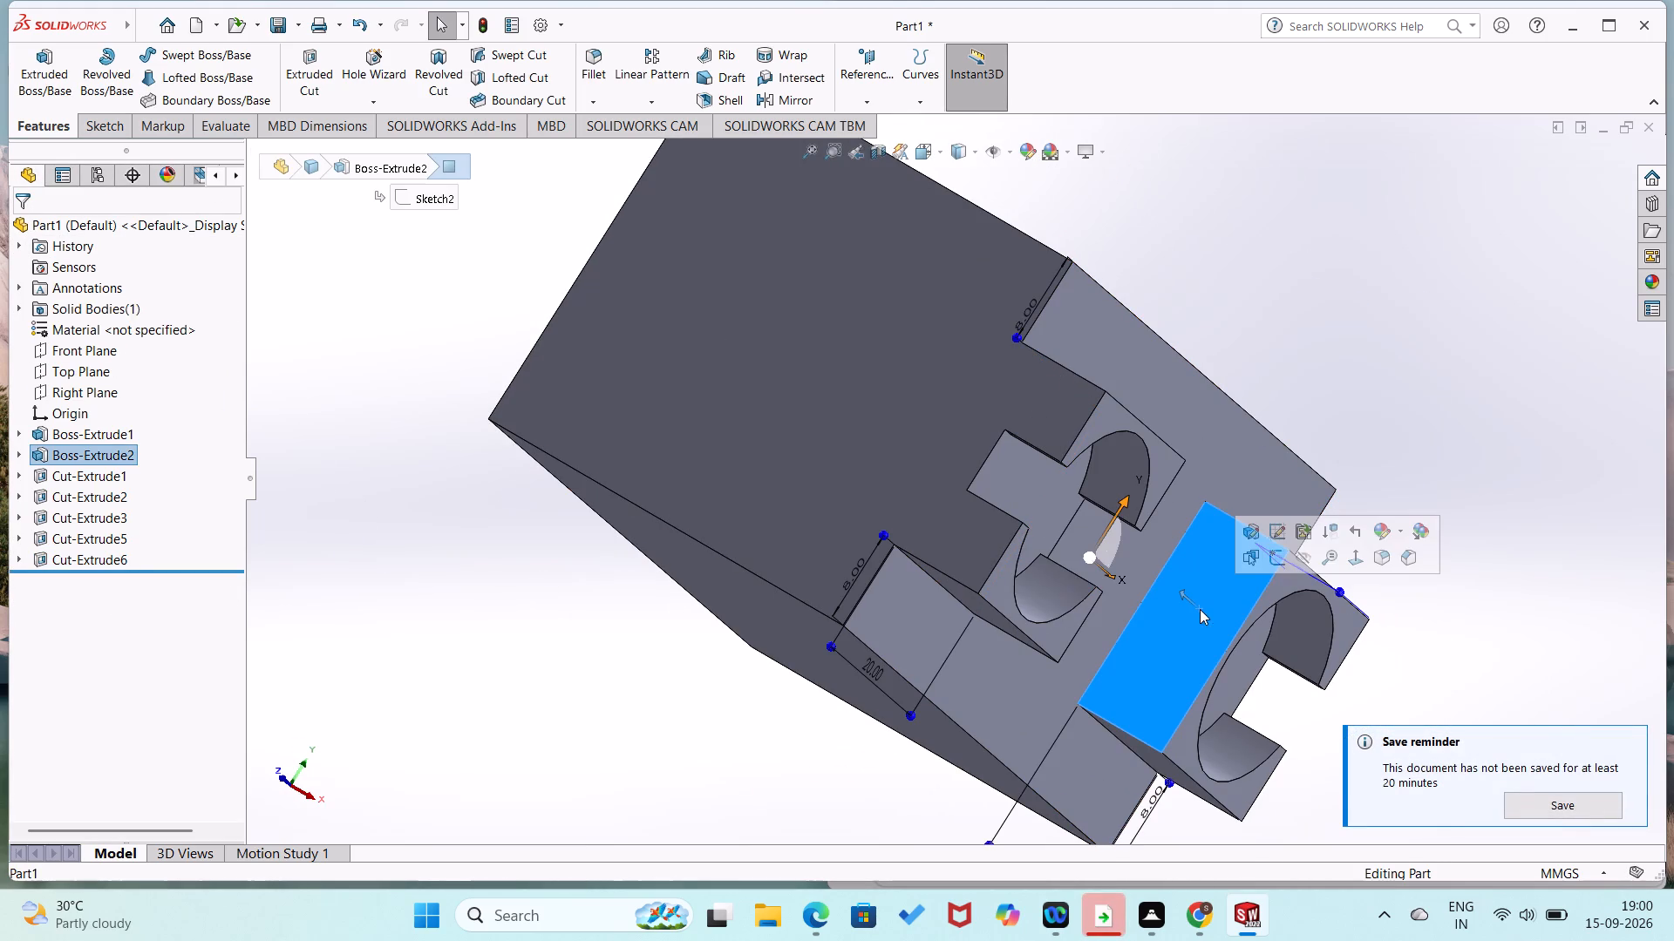
left_click(1275, 559)
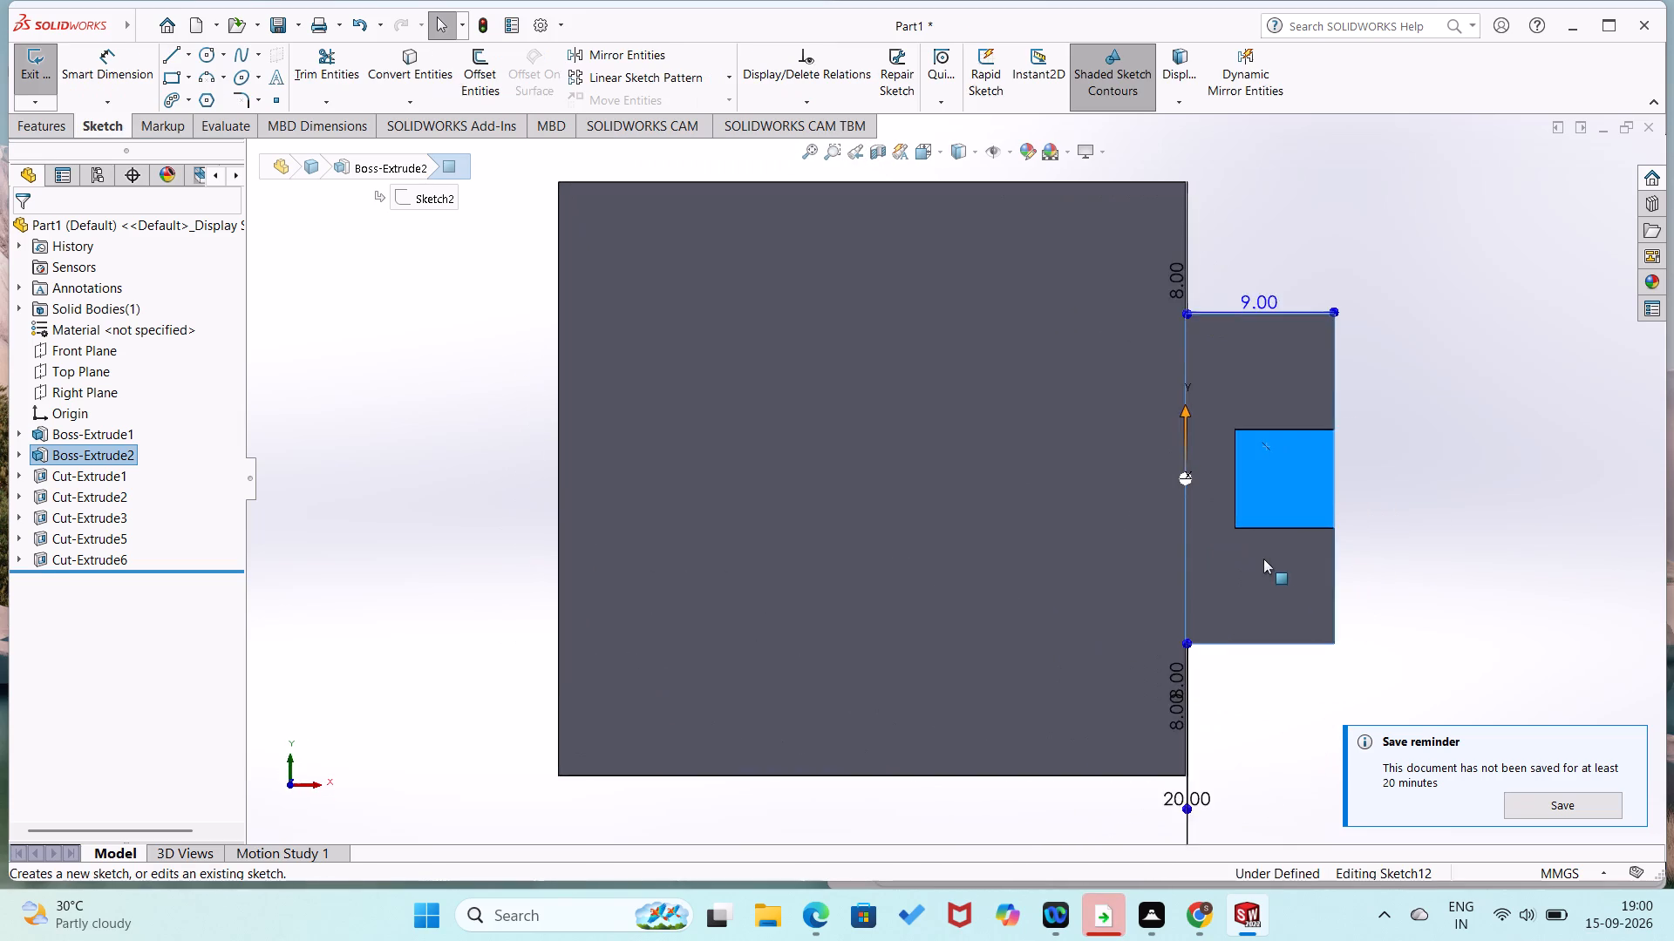
left_click(174, 56)
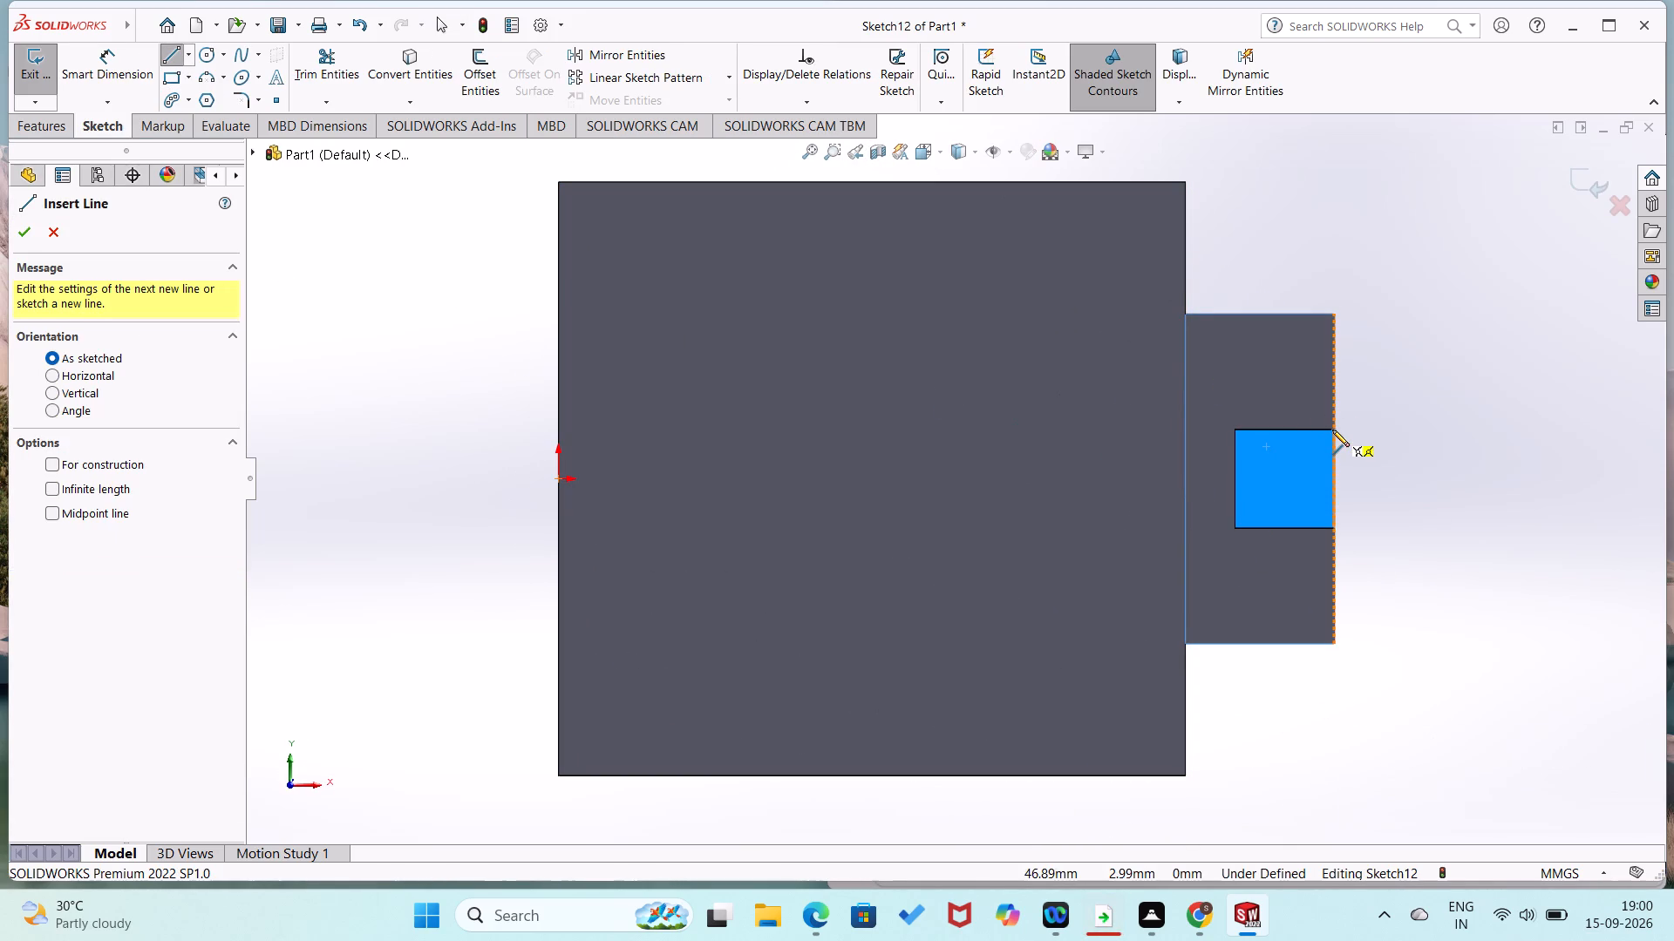
left_click(1332, 430)
left_click(1233, 430)
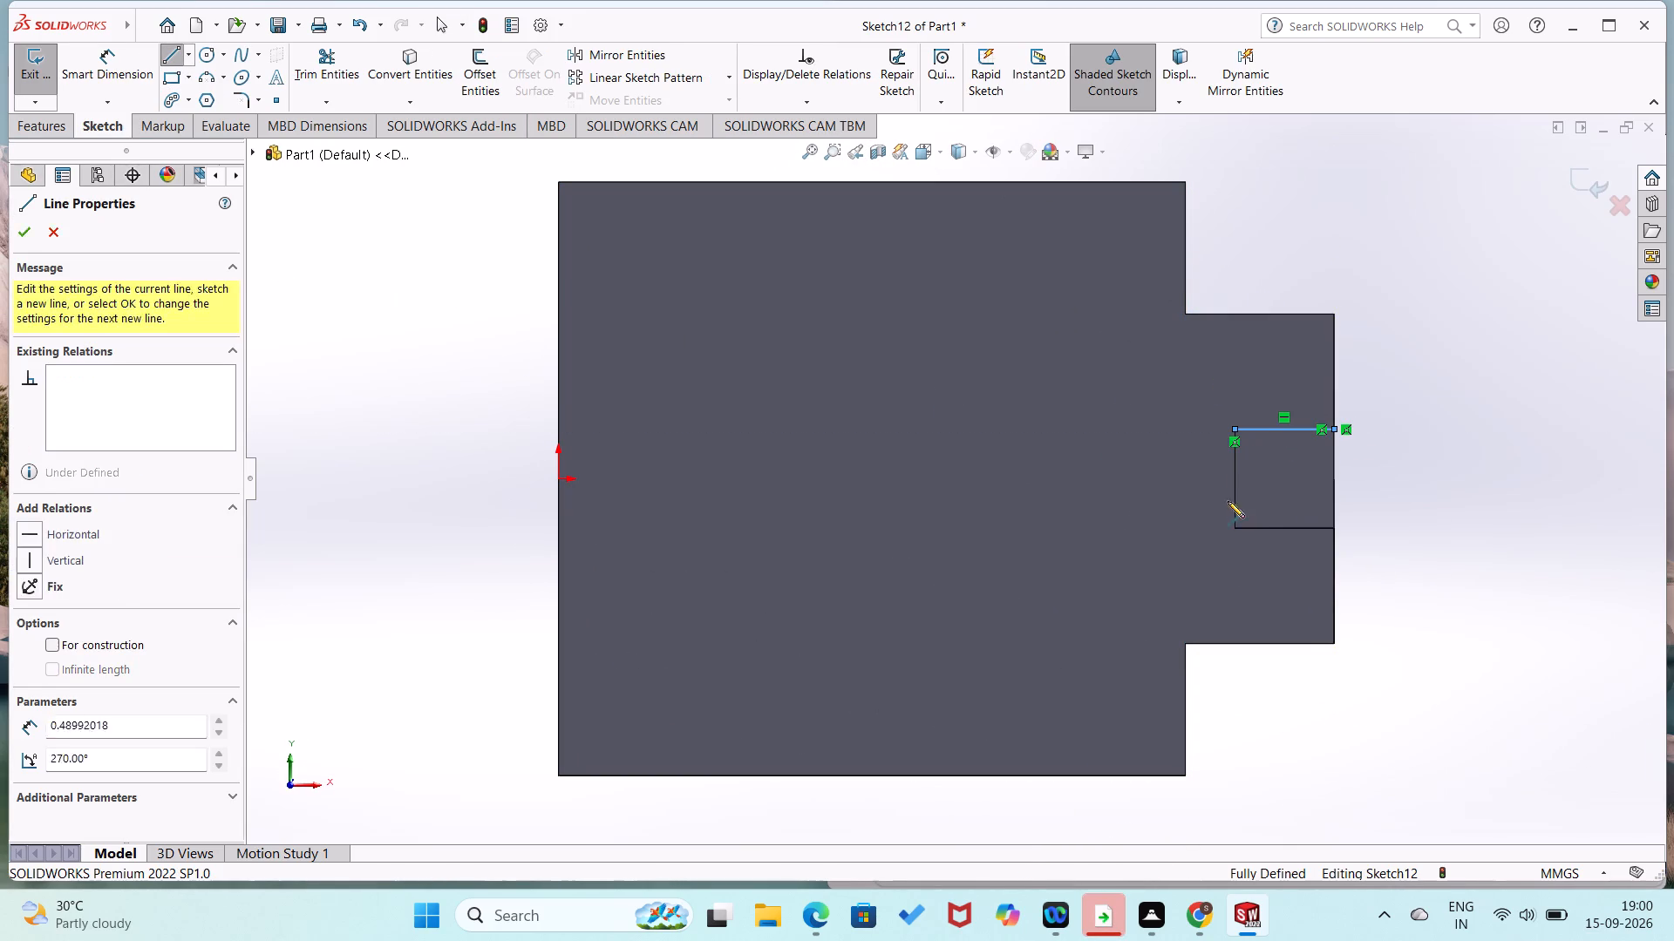
left_click(1235, 525)
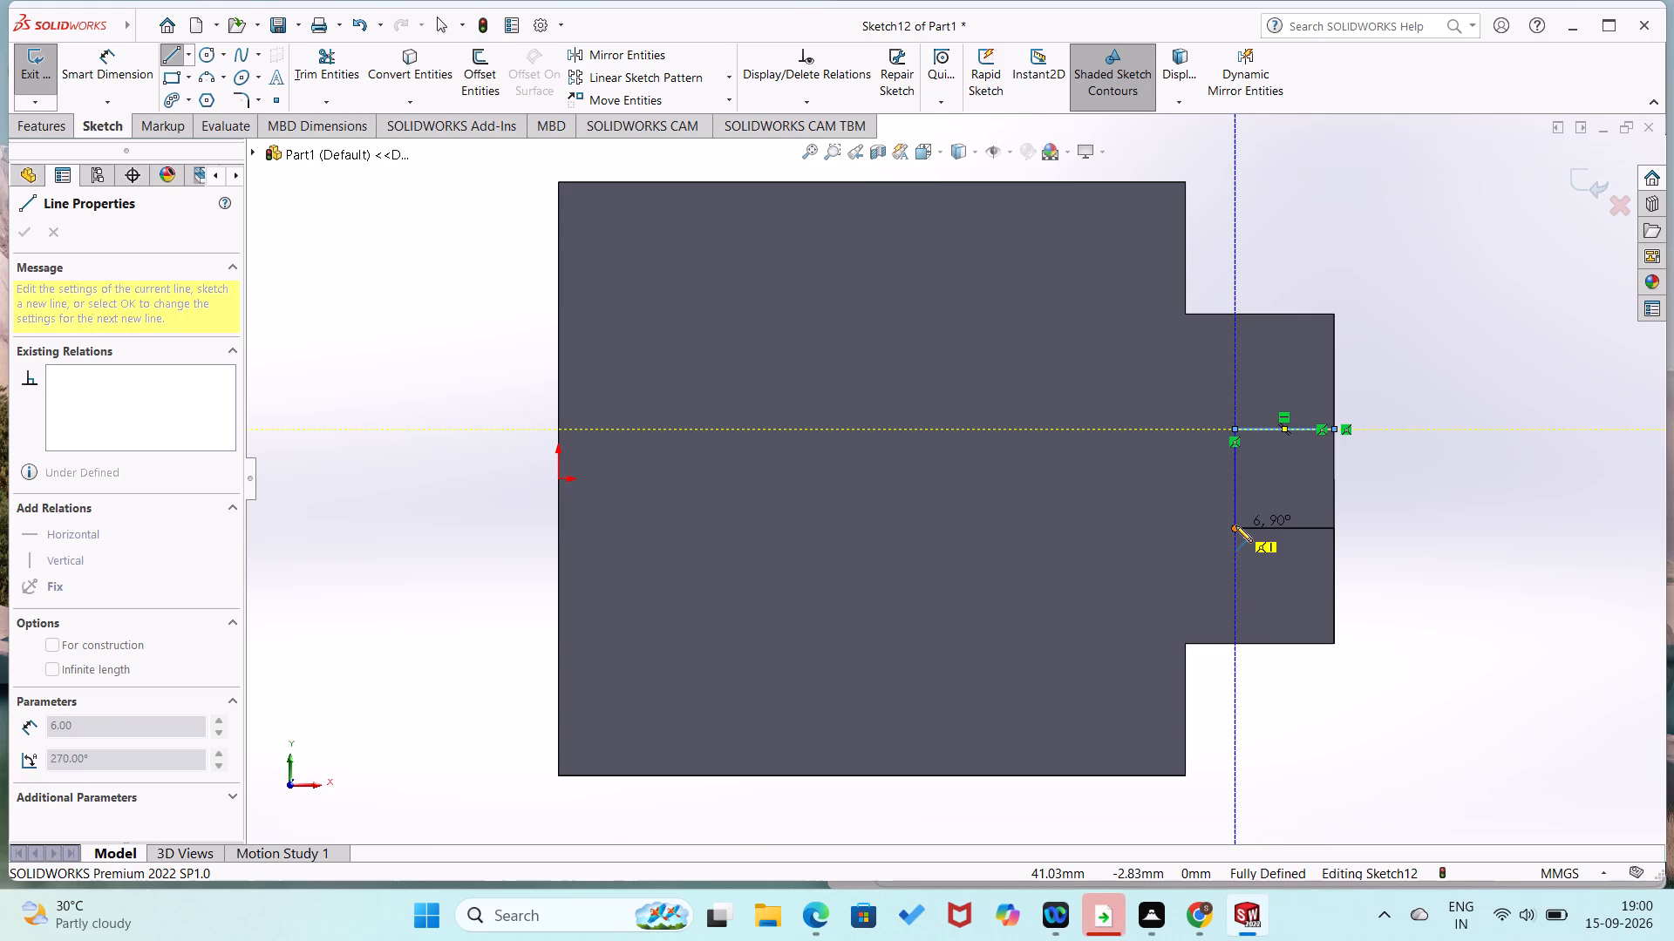
left_click(1335, 528)
left_click(1335, 425)
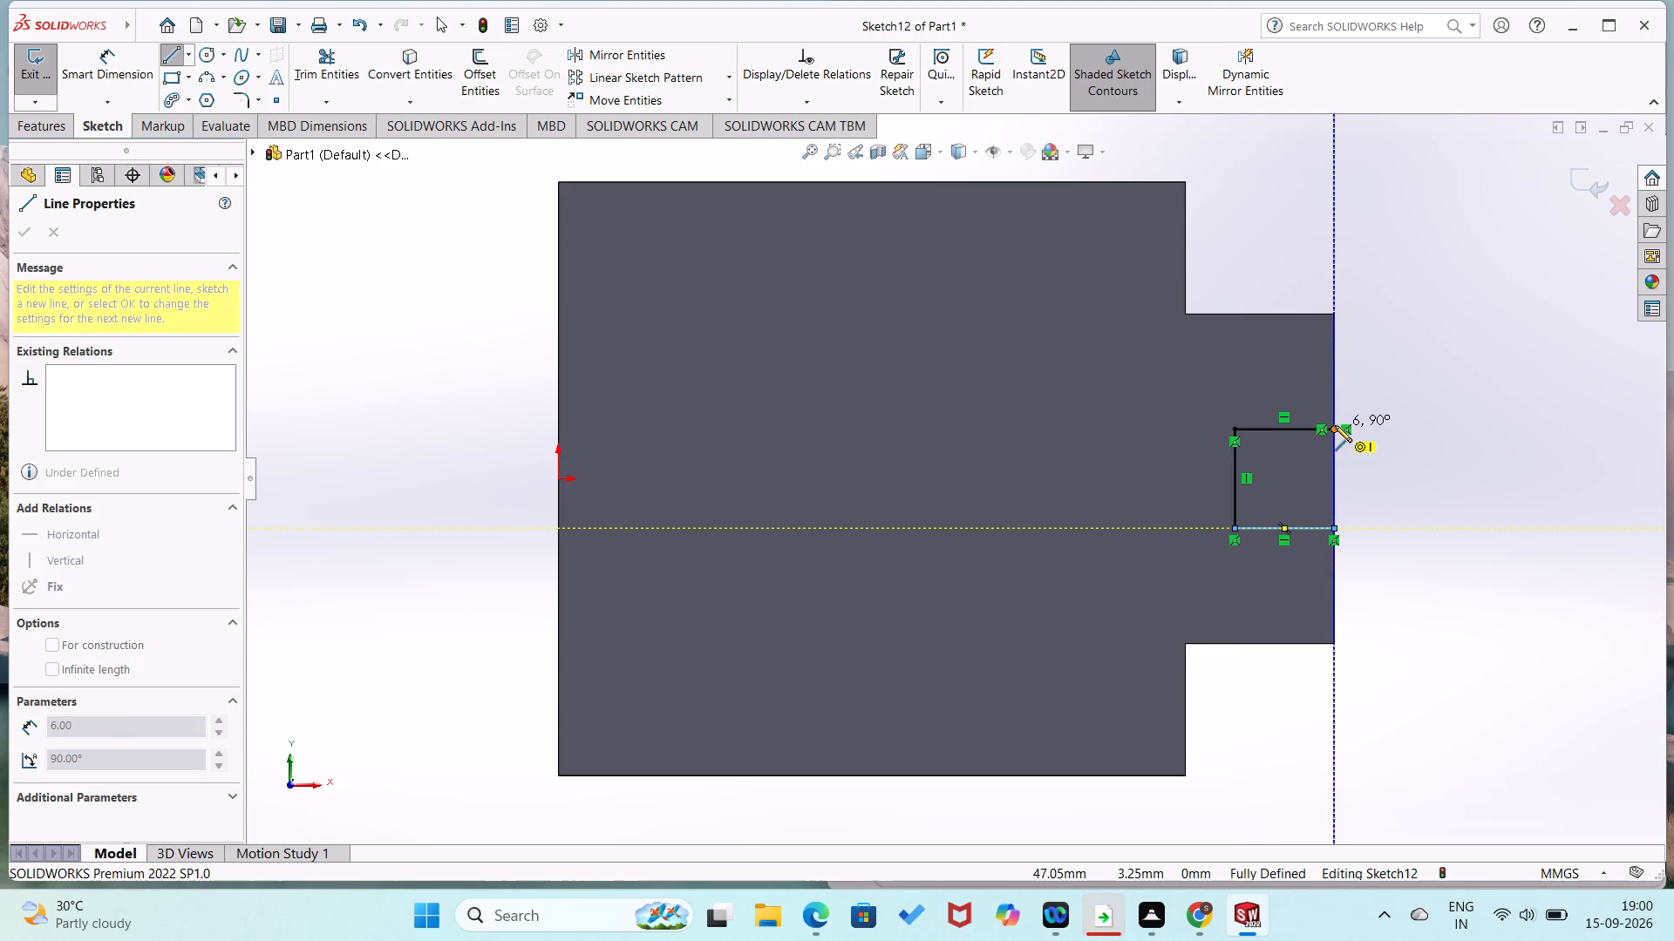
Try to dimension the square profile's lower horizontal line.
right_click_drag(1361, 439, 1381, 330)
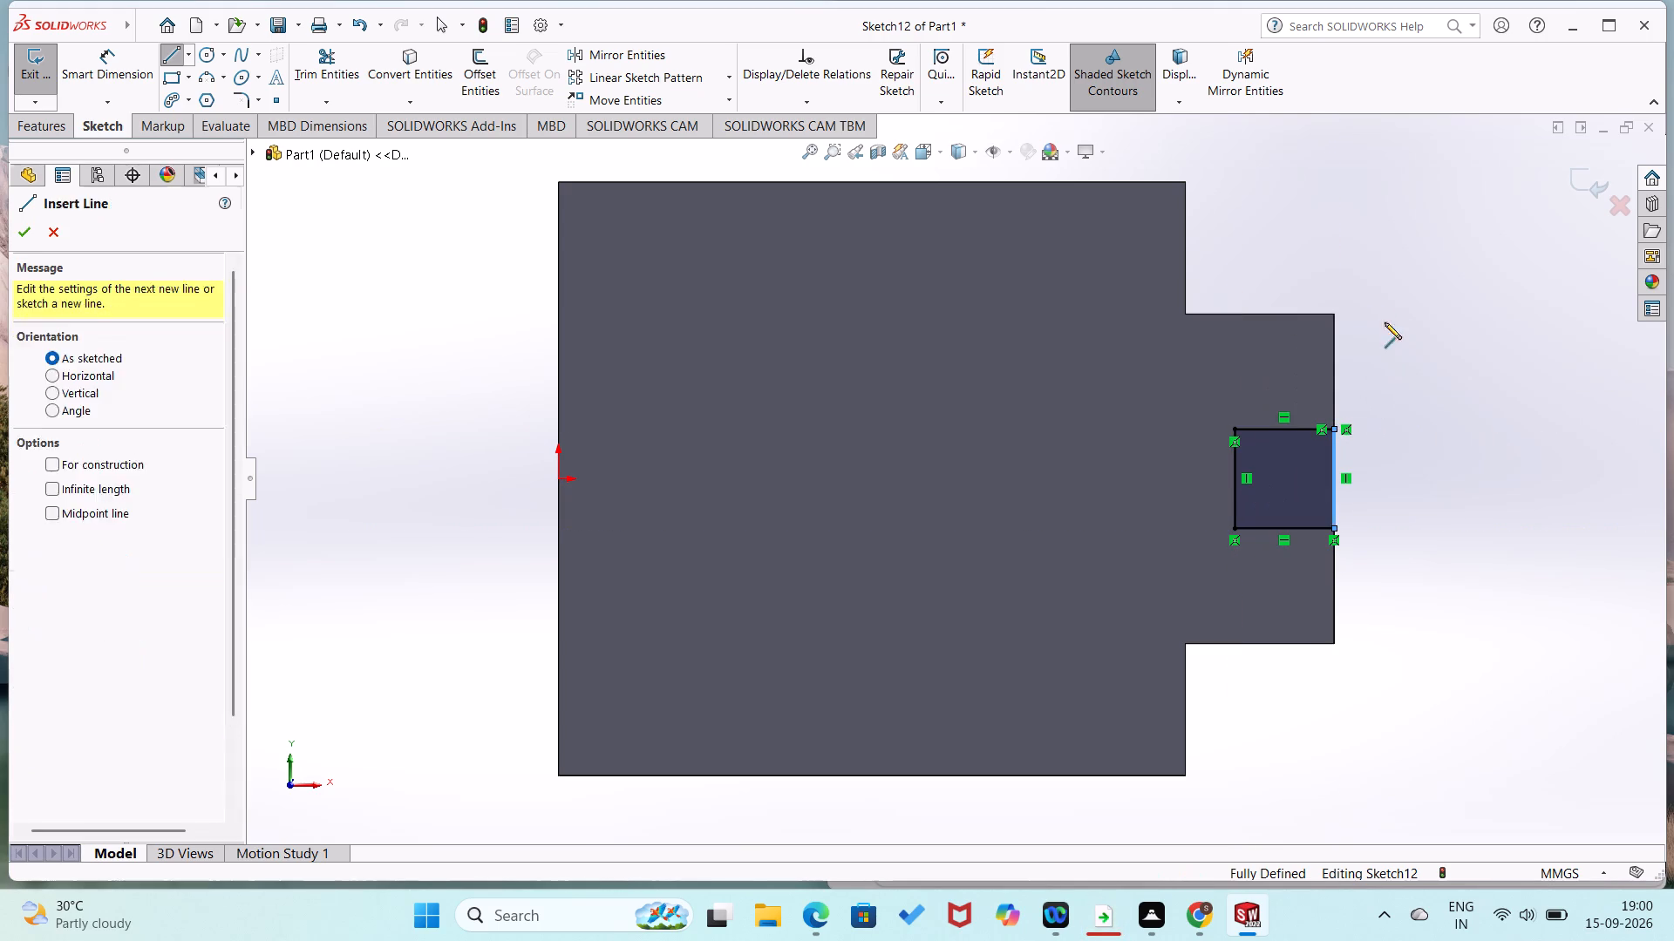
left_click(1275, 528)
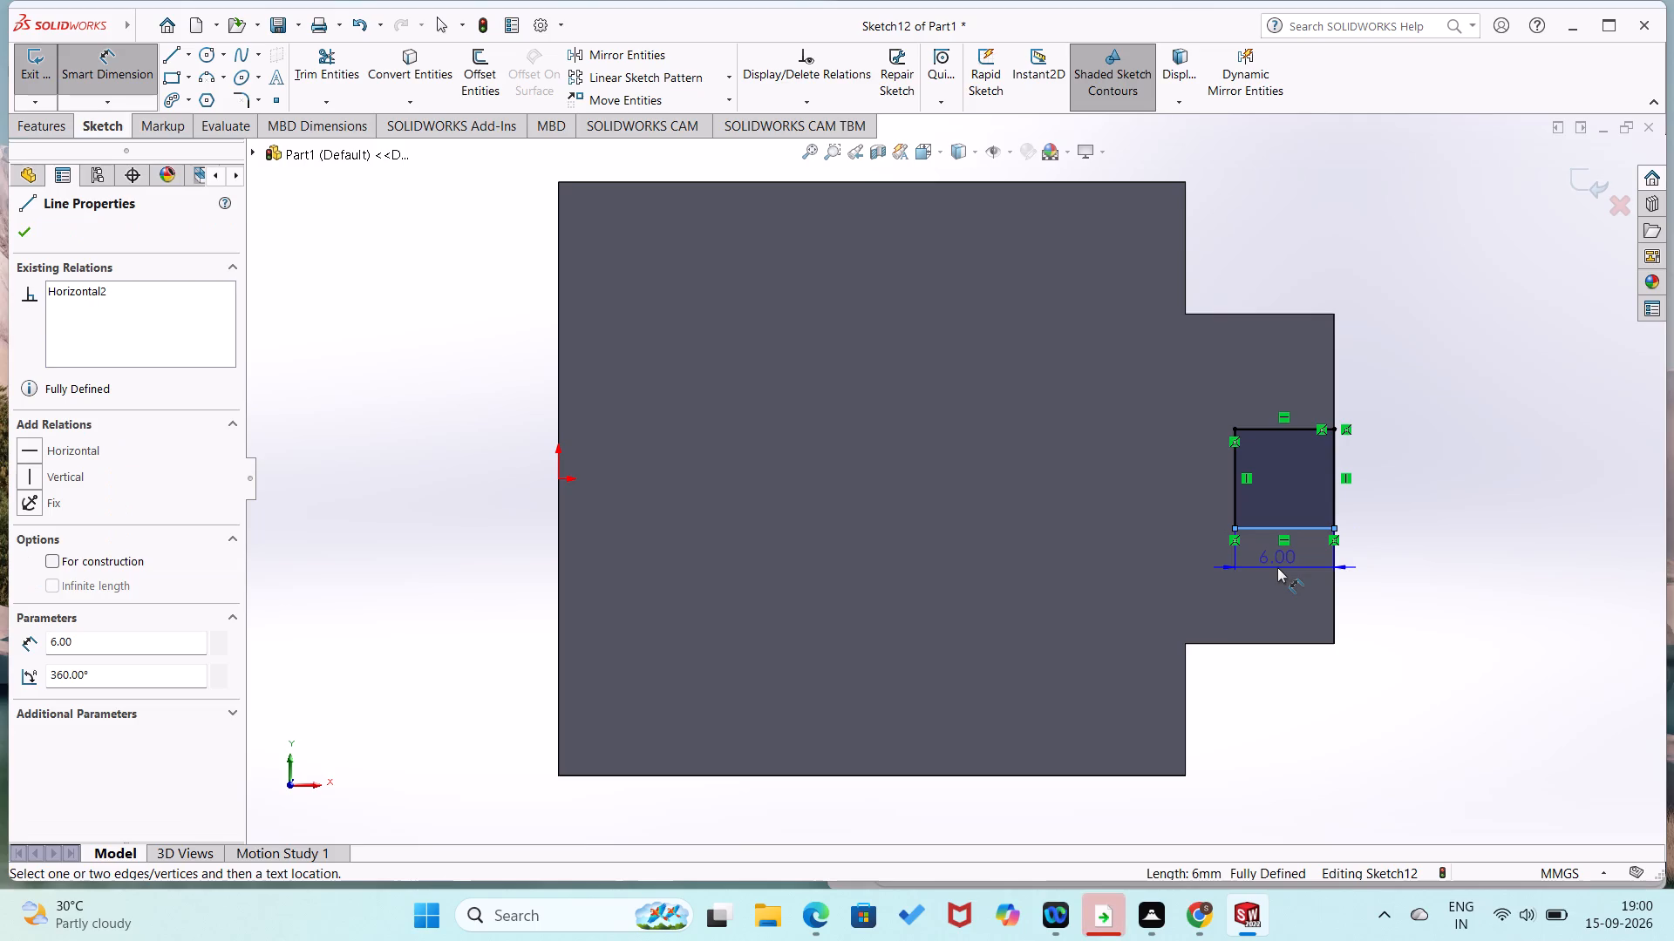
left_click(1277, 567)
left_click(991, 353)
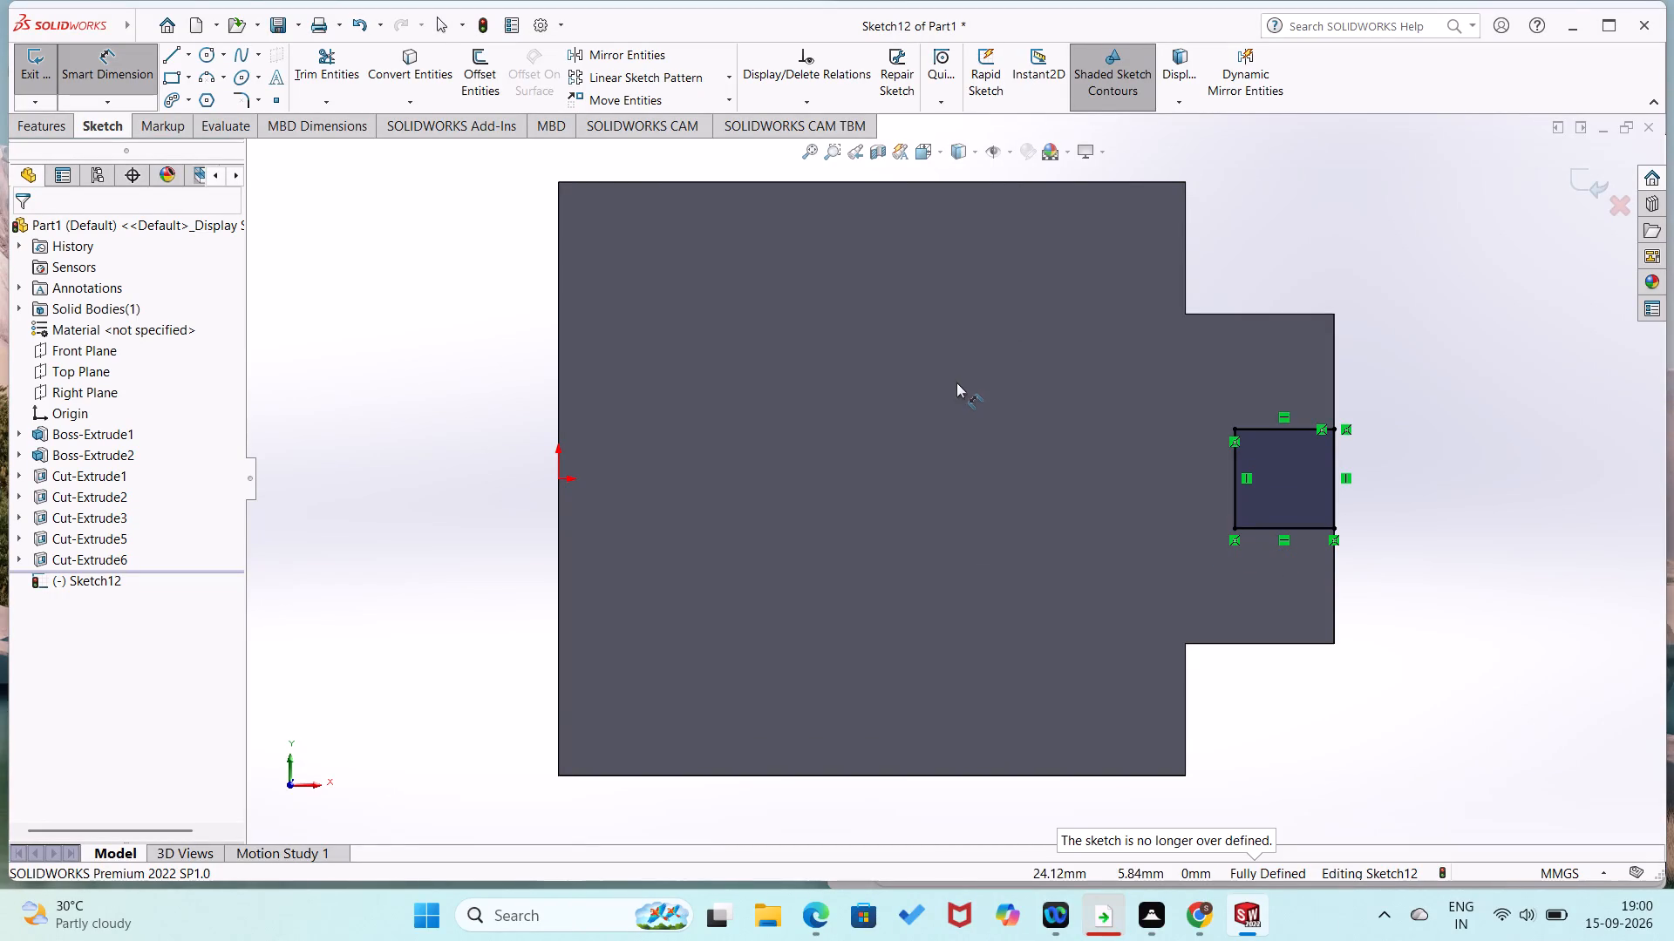
Cut the square profile 6 mm deep into the second boss with a blind Extruded Cut.
middle_click_drag(809, 403, 761, 432)
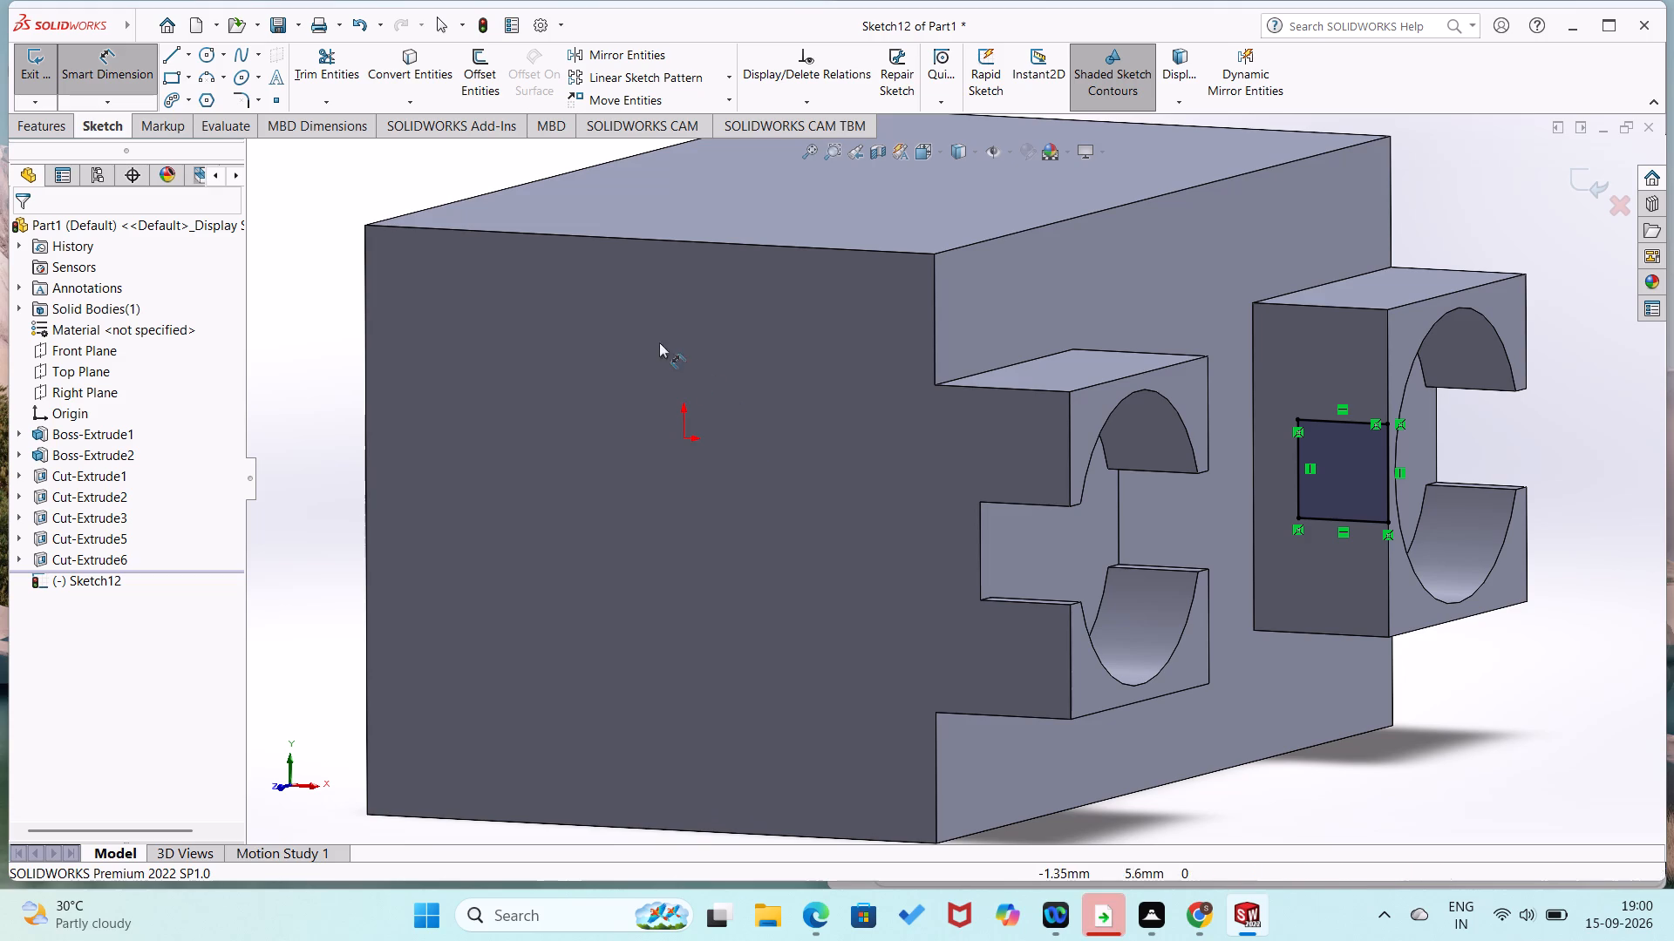
left_click(54, 130)
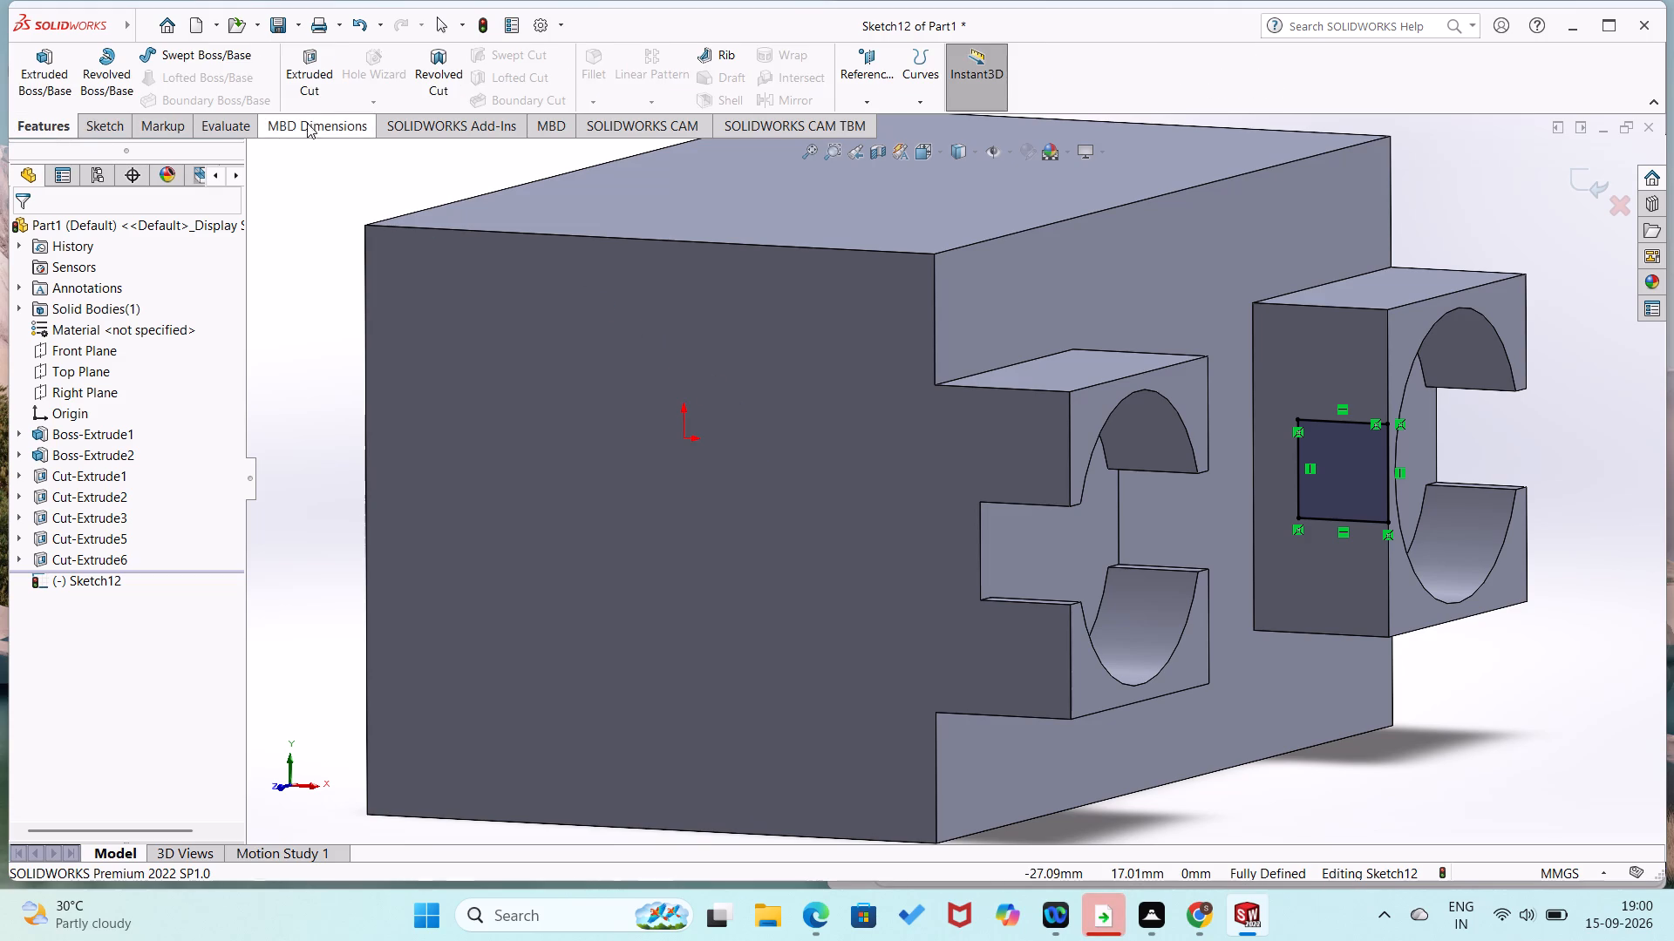
left_click(321, 82)
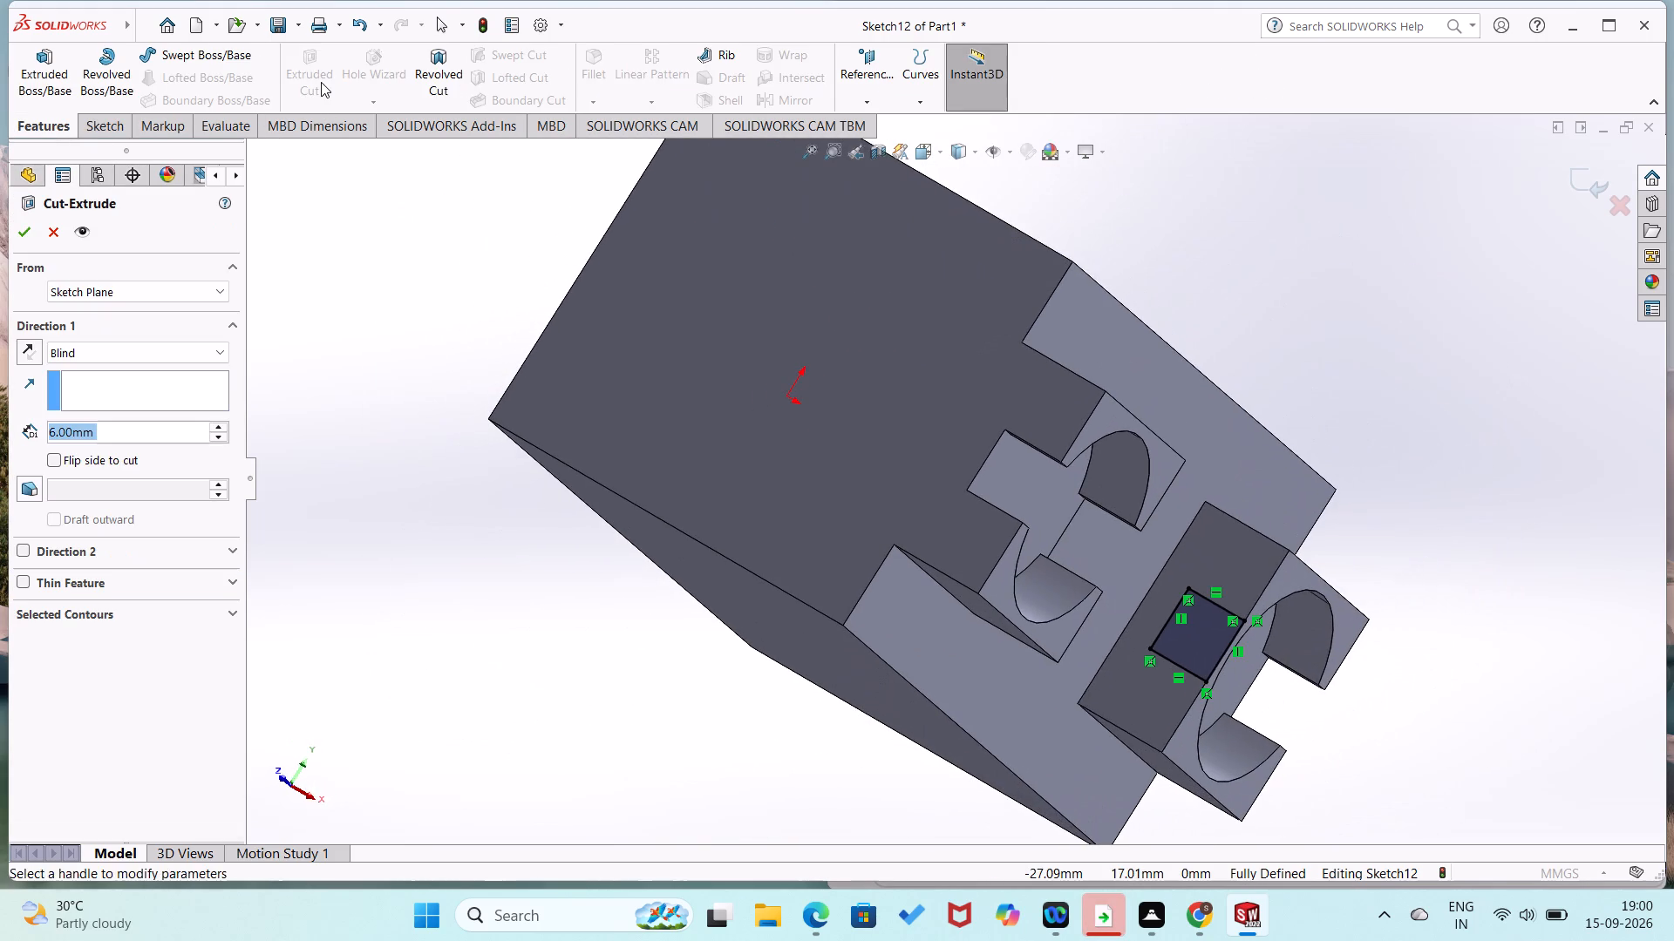
middle_click_drag(396, 243, 337, 296)
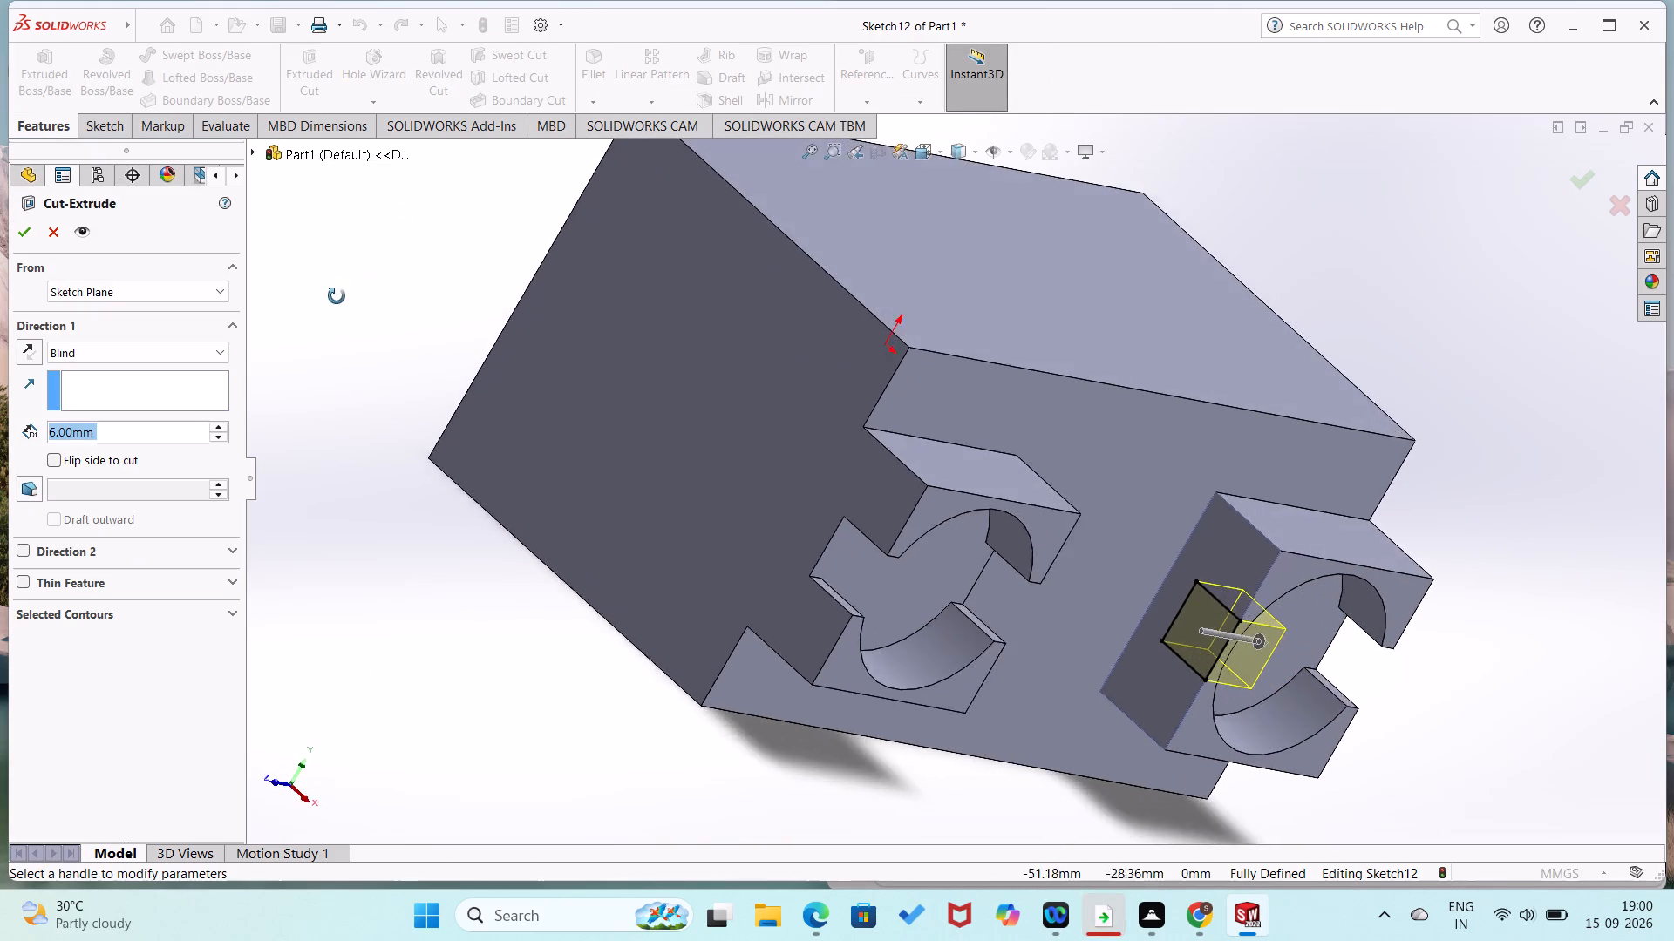
middle_click_drag(337, 296, 314, 296)
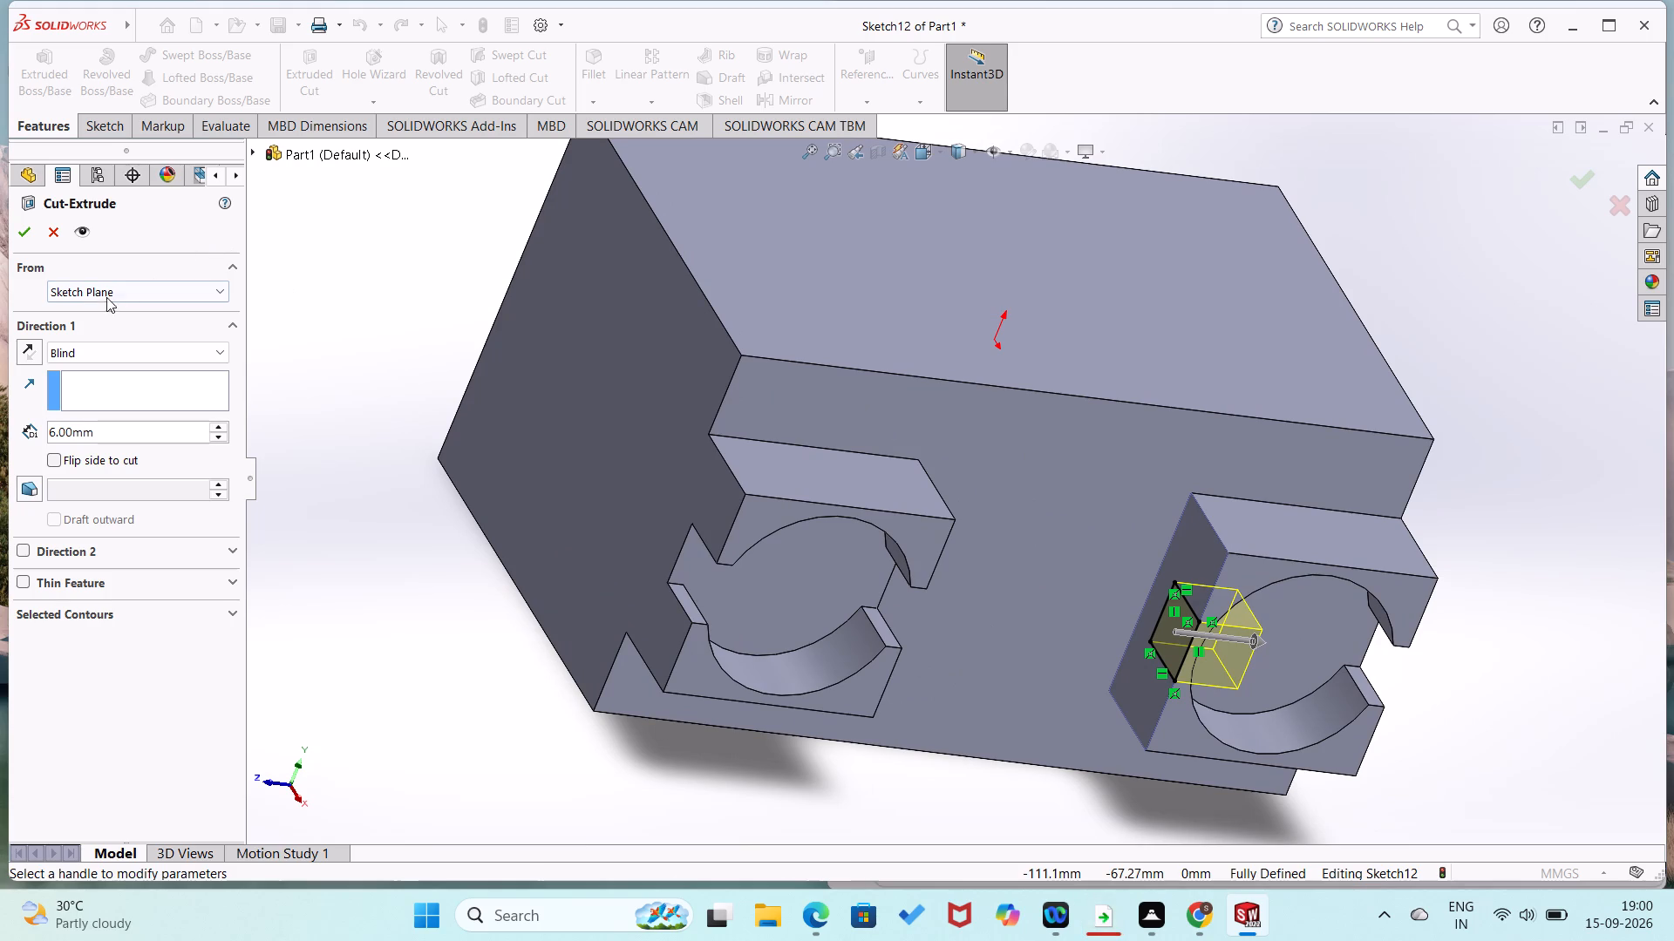
left_click(31, 235)
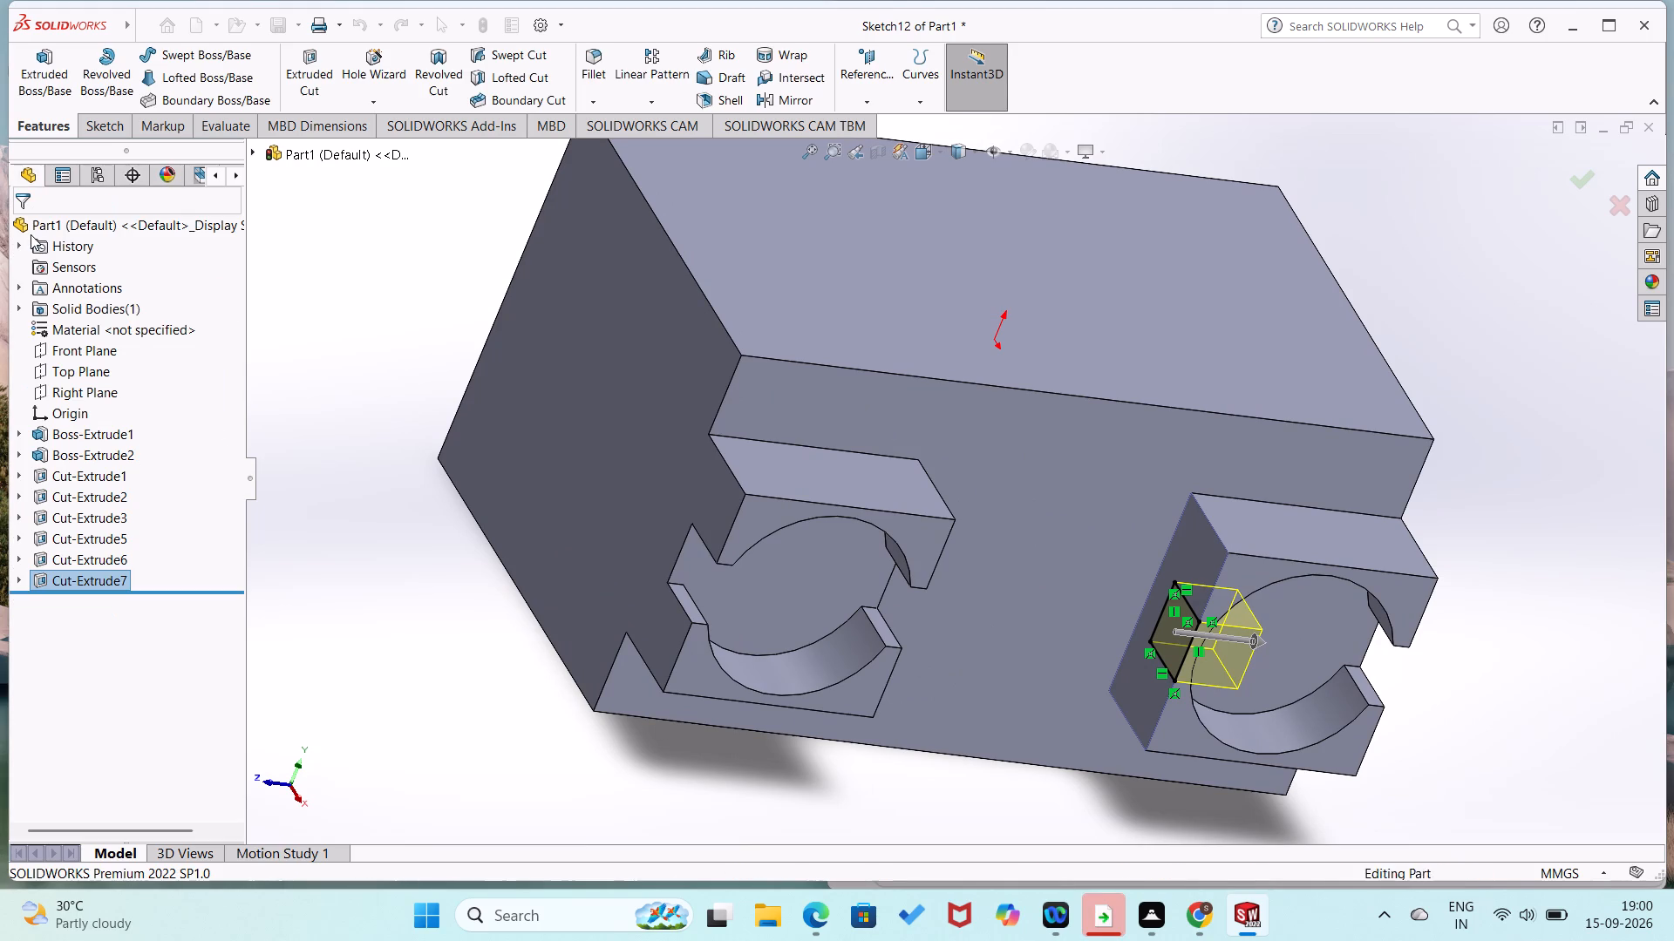
left_click(396, 328)
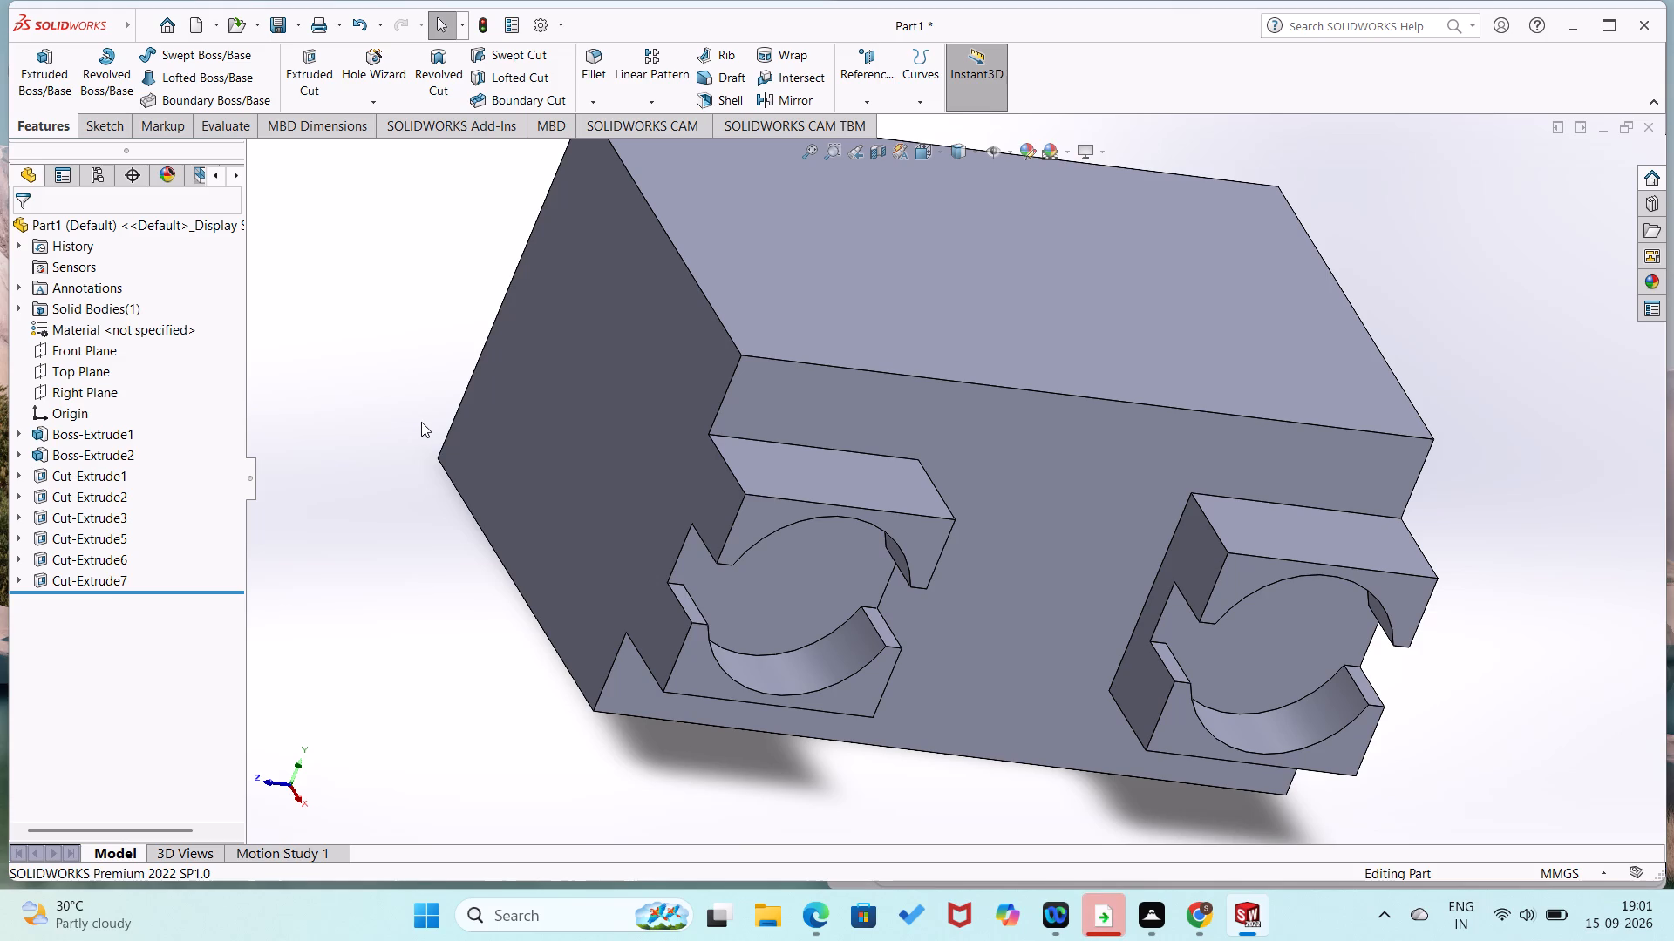
Start a new sketch on the block's large side face beside the first boss.
left_click(499, 400)
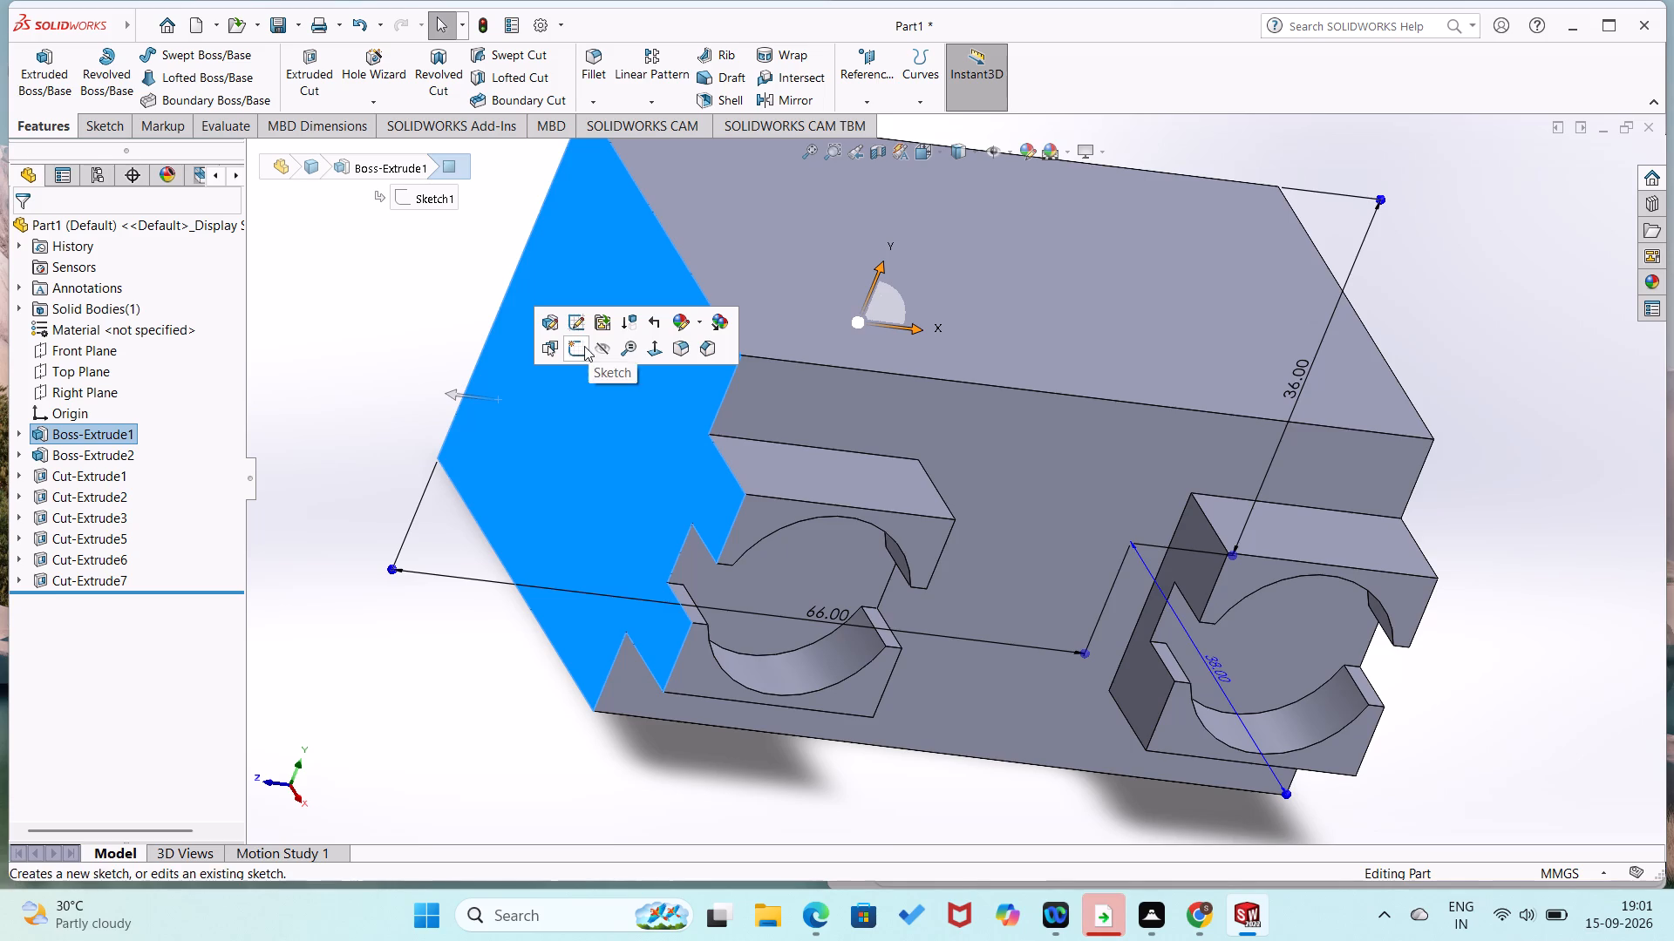
left_click(581, 346)
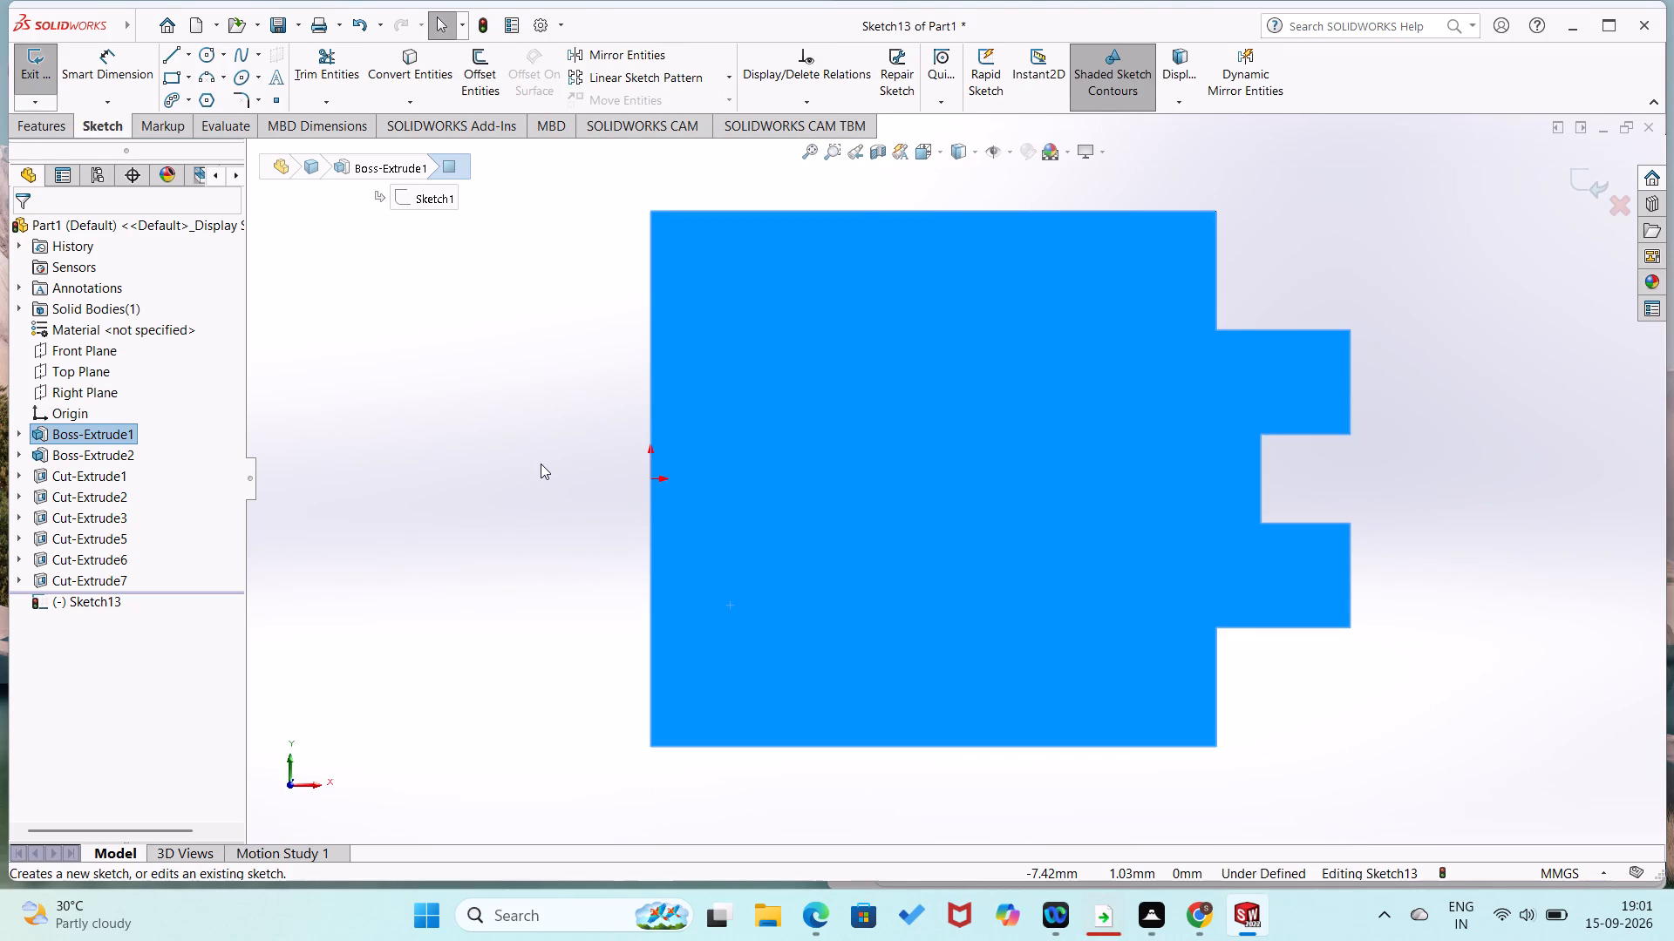
left_click(501, 348)
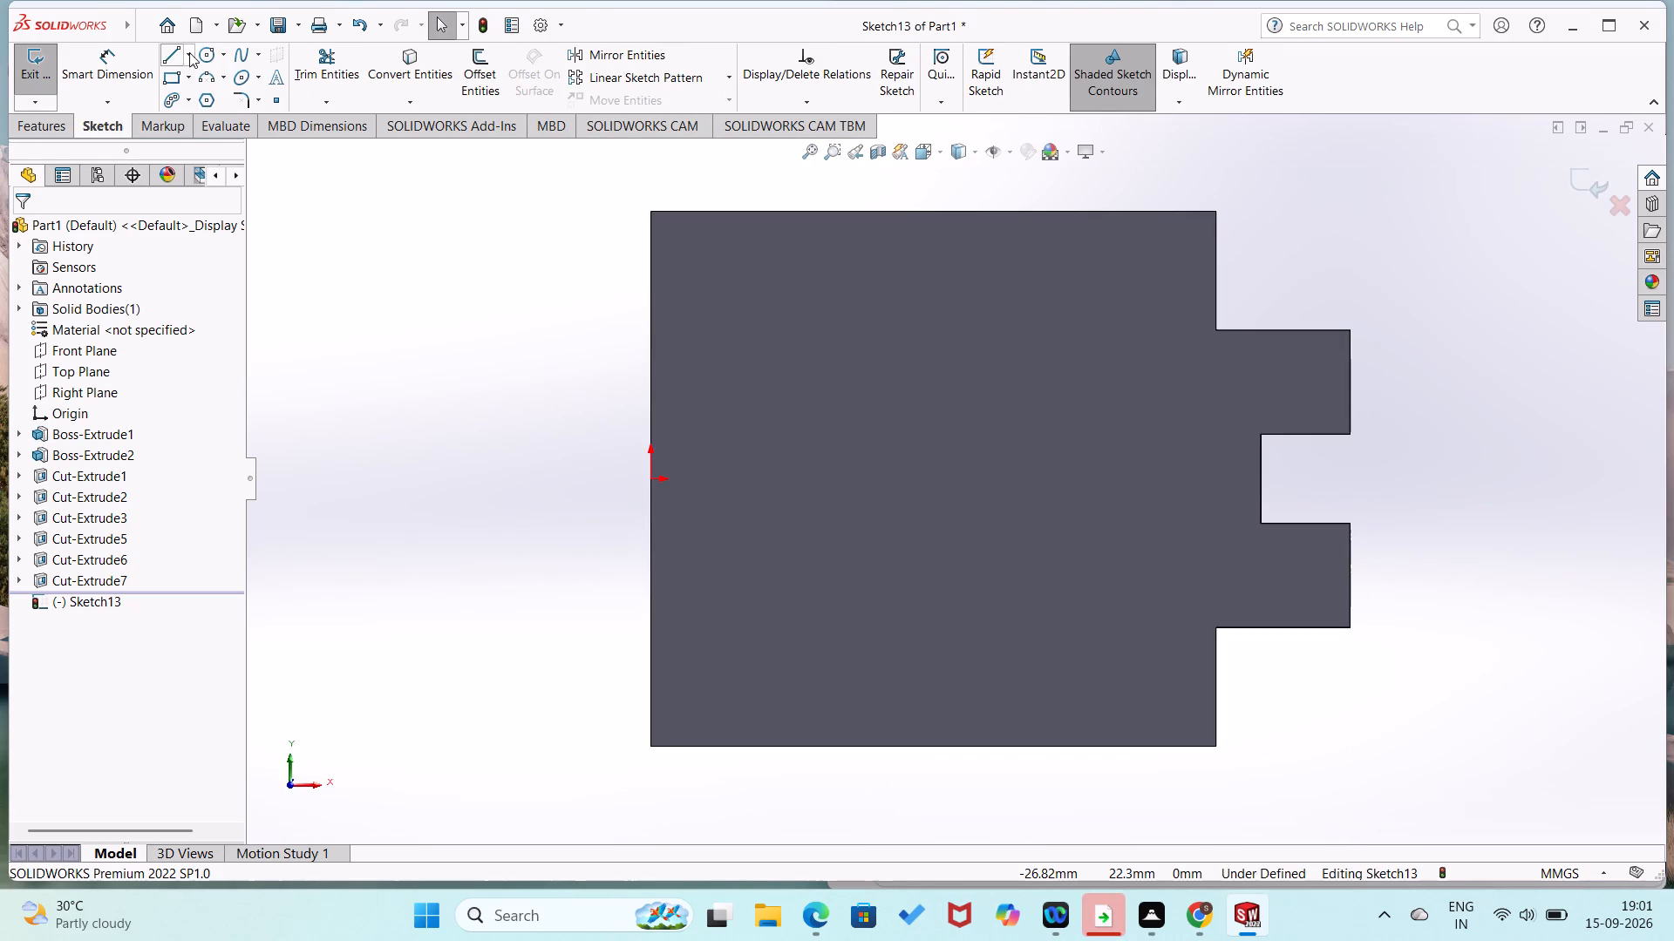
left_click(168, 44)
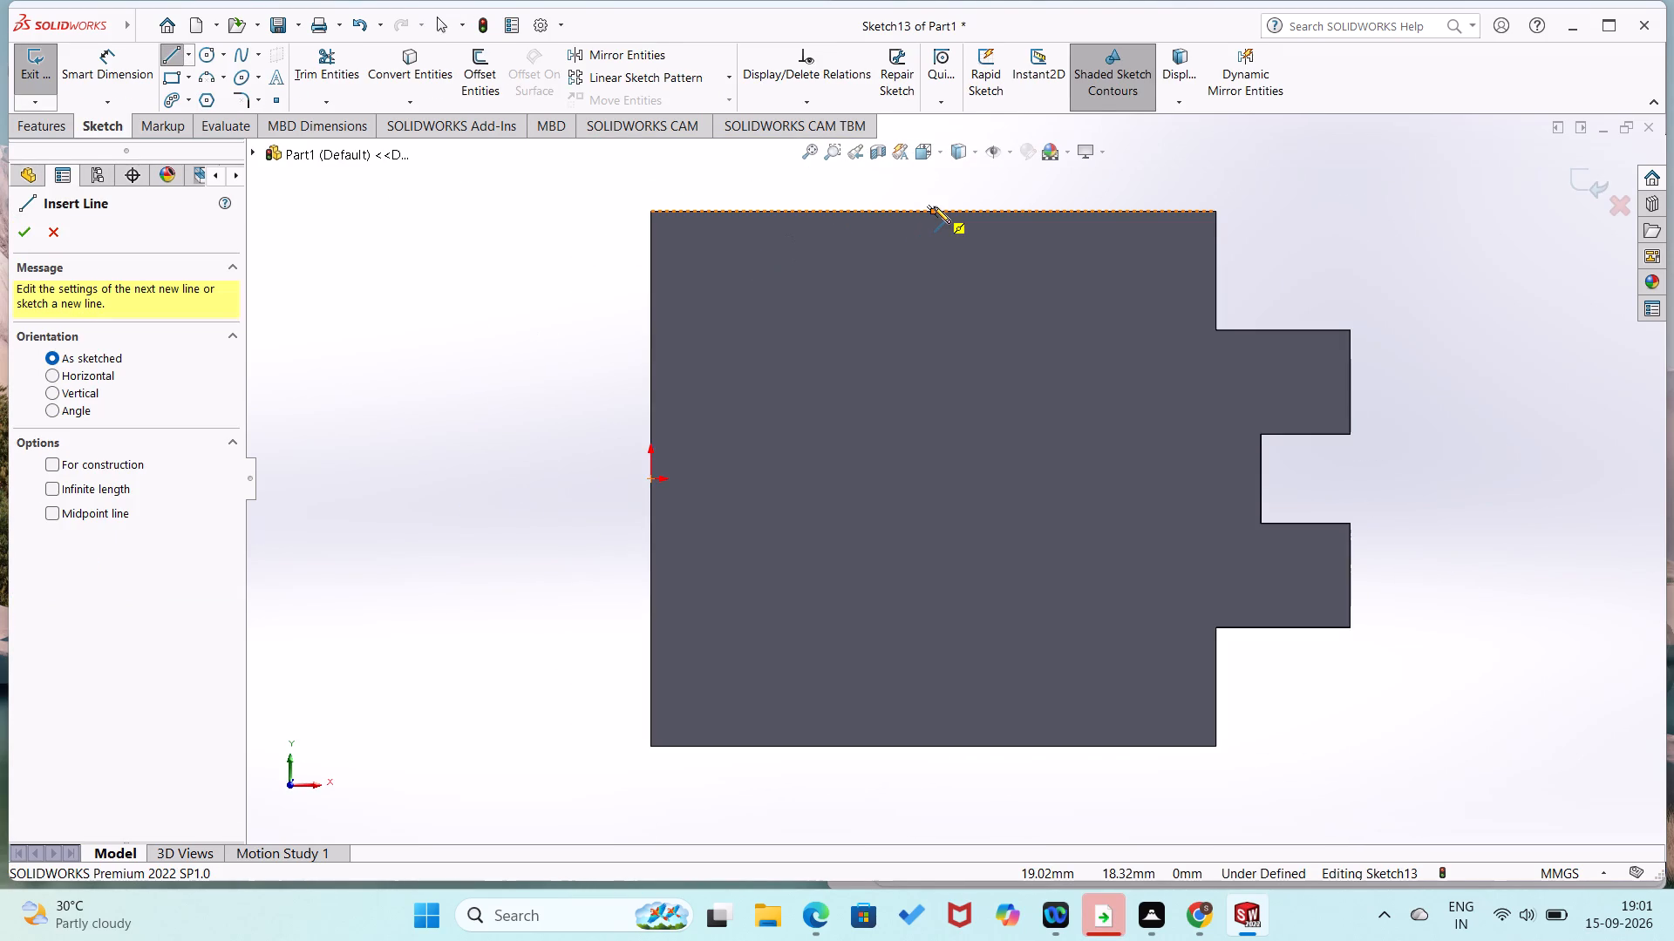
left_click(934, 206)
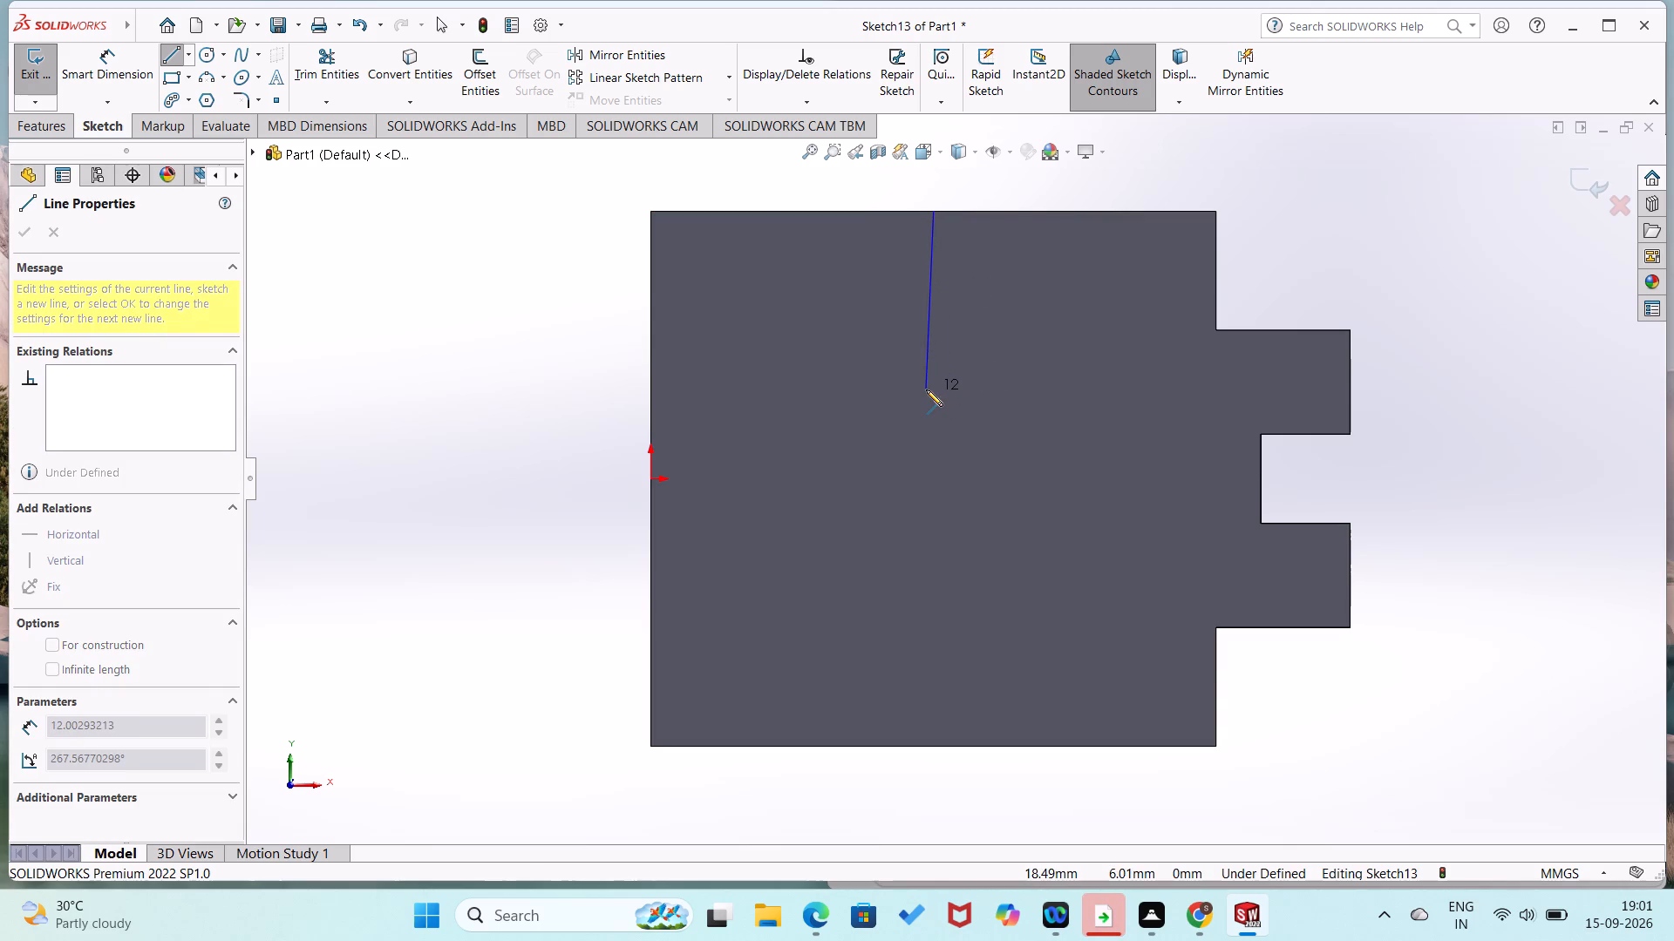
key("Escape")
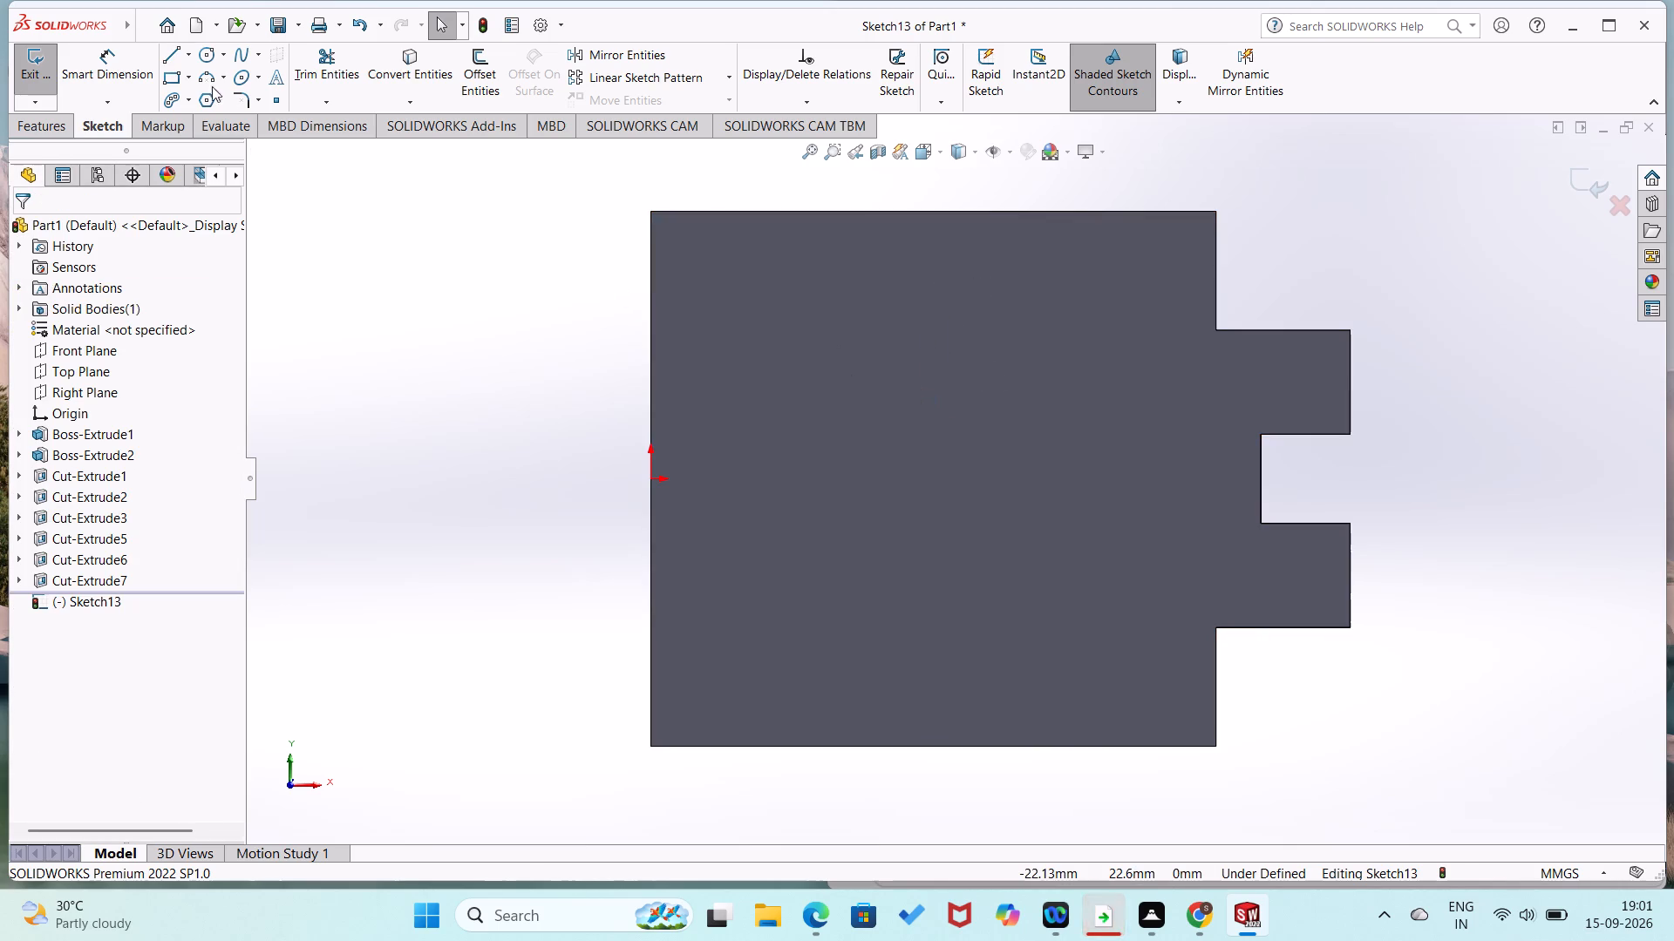
Draw a 36 mm vertical line joining the midpoints of the block face's lower and upper edges.
left_click(173, 53)
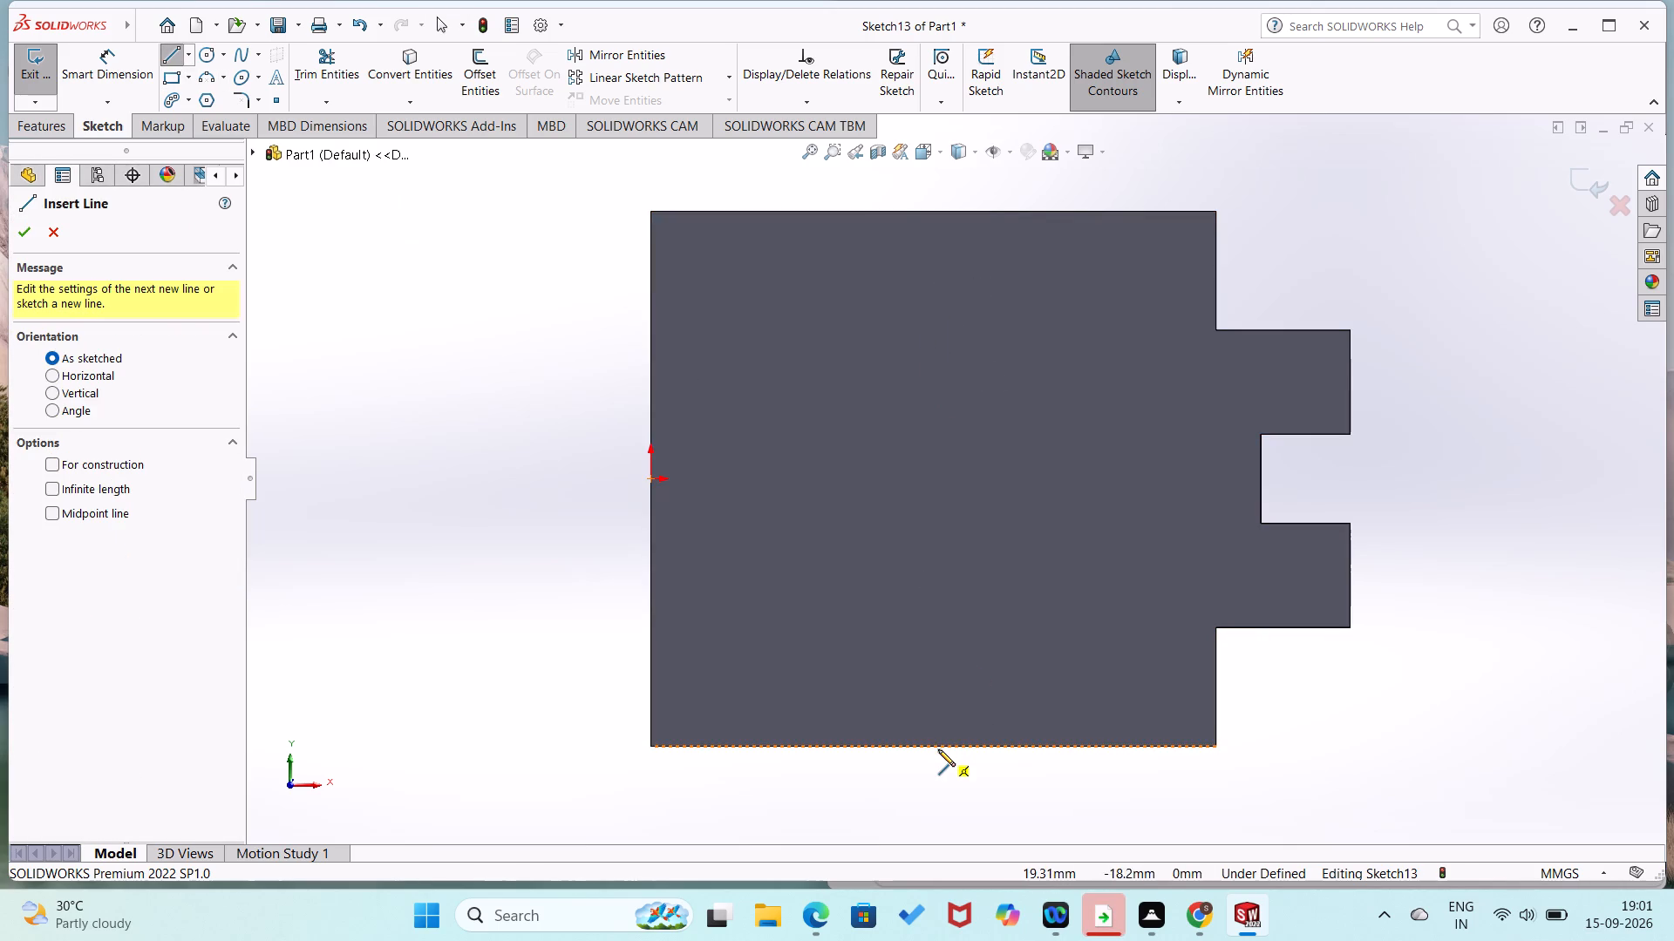
left_click(934, 746)
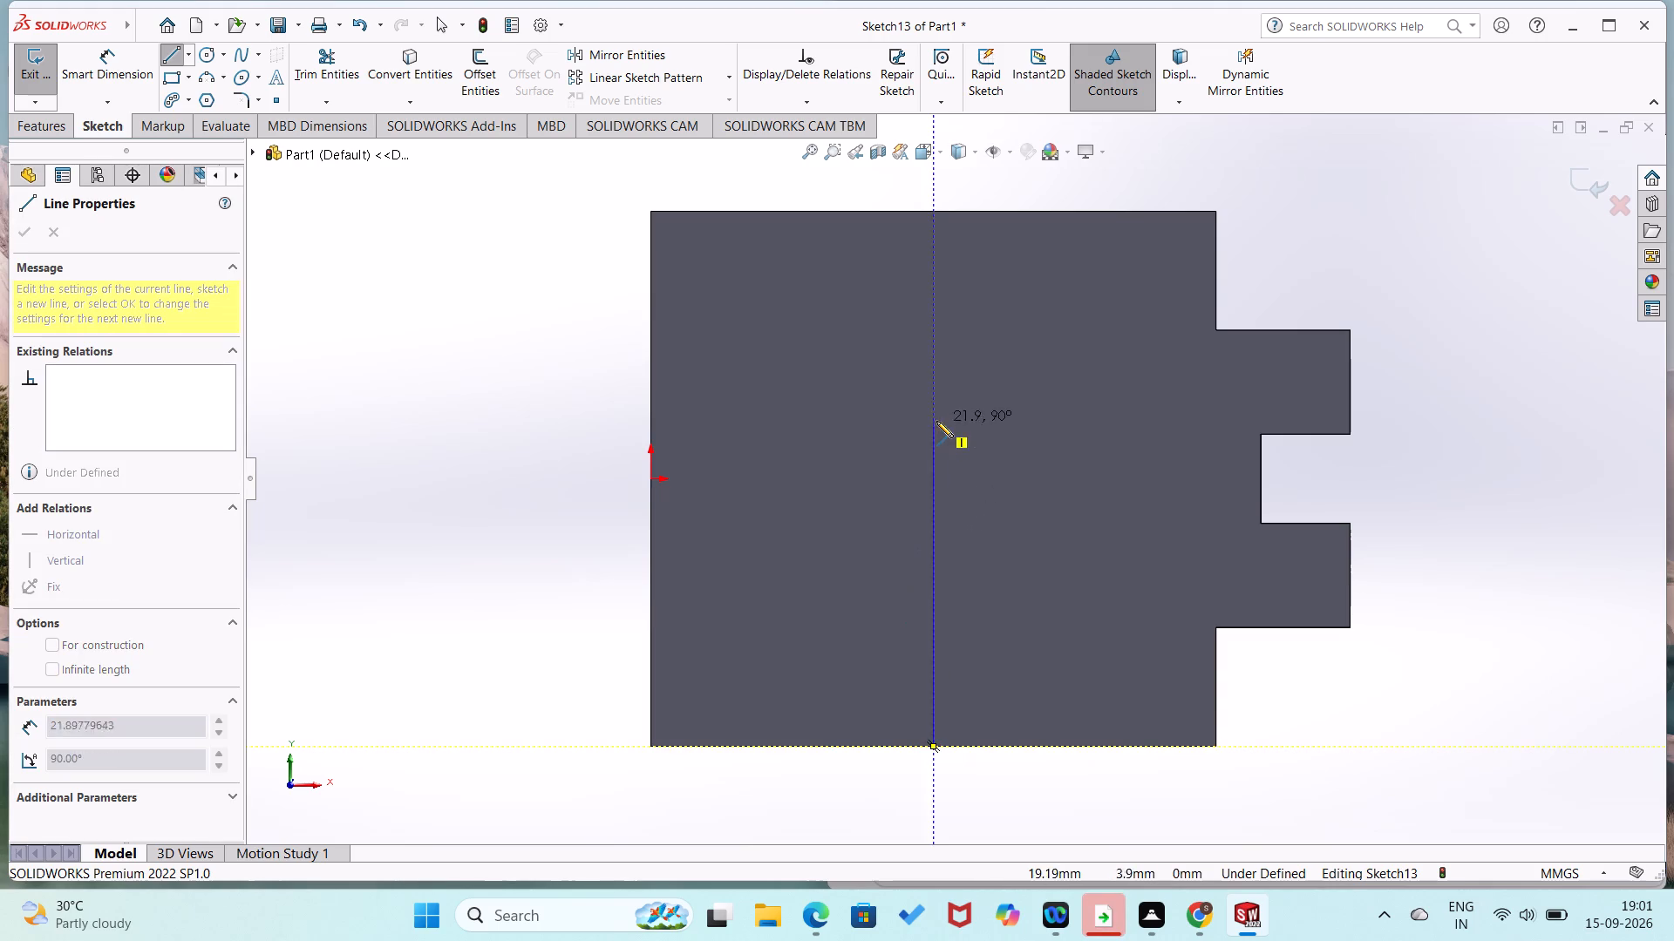
left_click(935, 210)
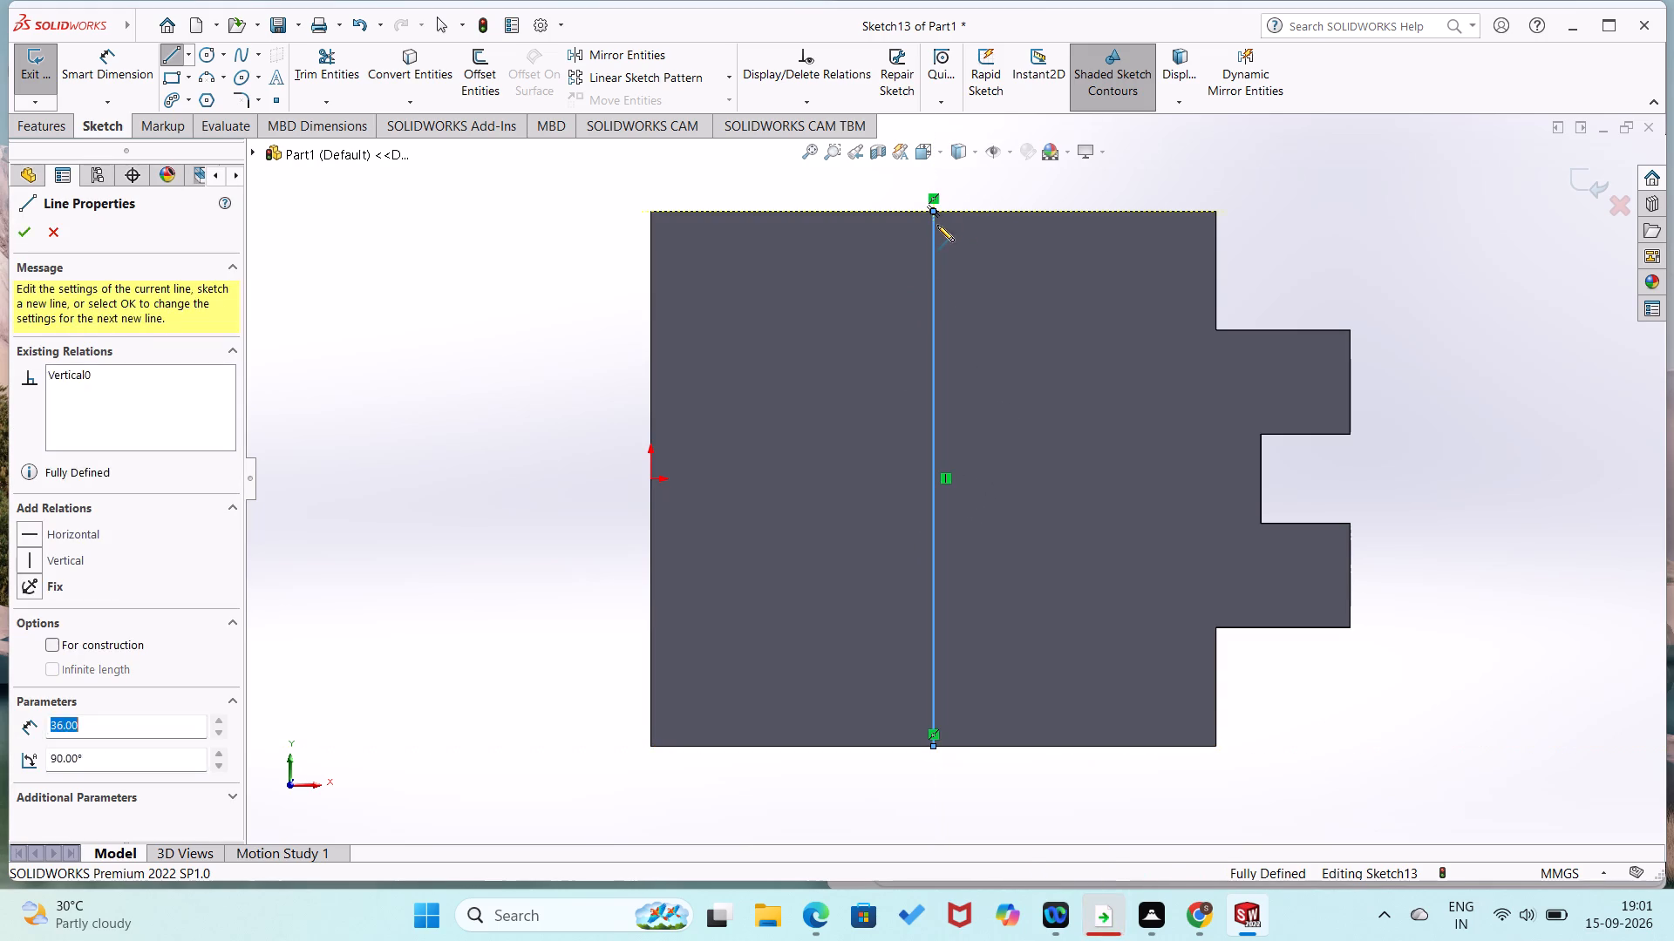
key("Escape")
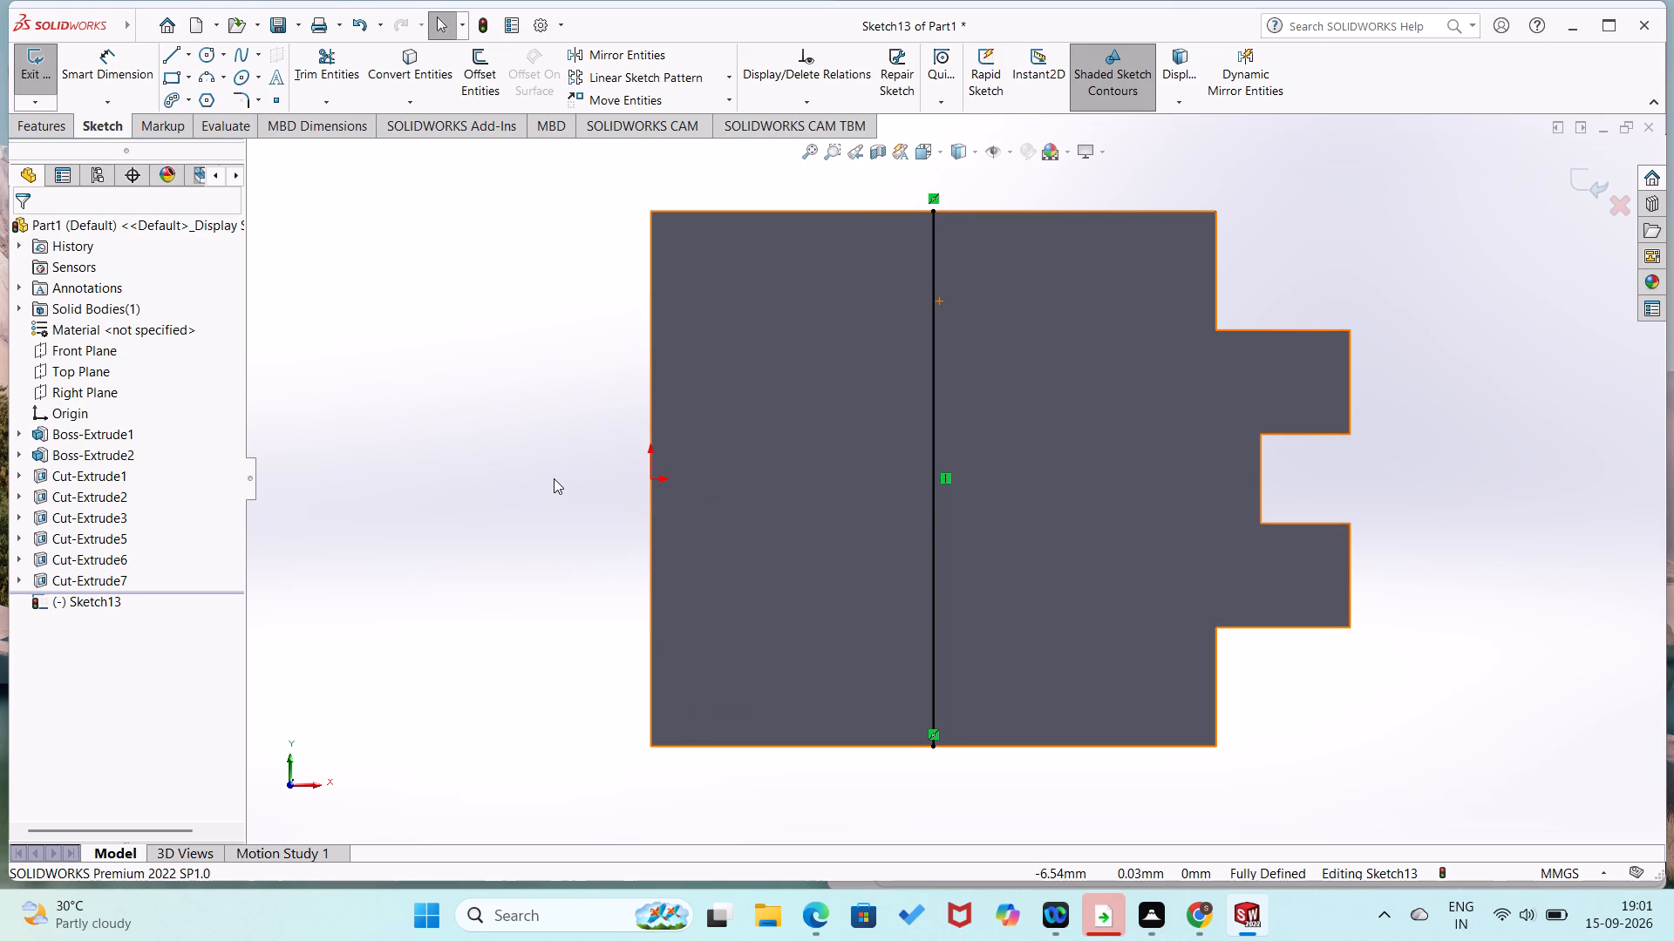
Sketch a circle of about 7.56 mm radius centred on the vertical line's midpoint.
left_click(201, 61)
left_click(936, 477)
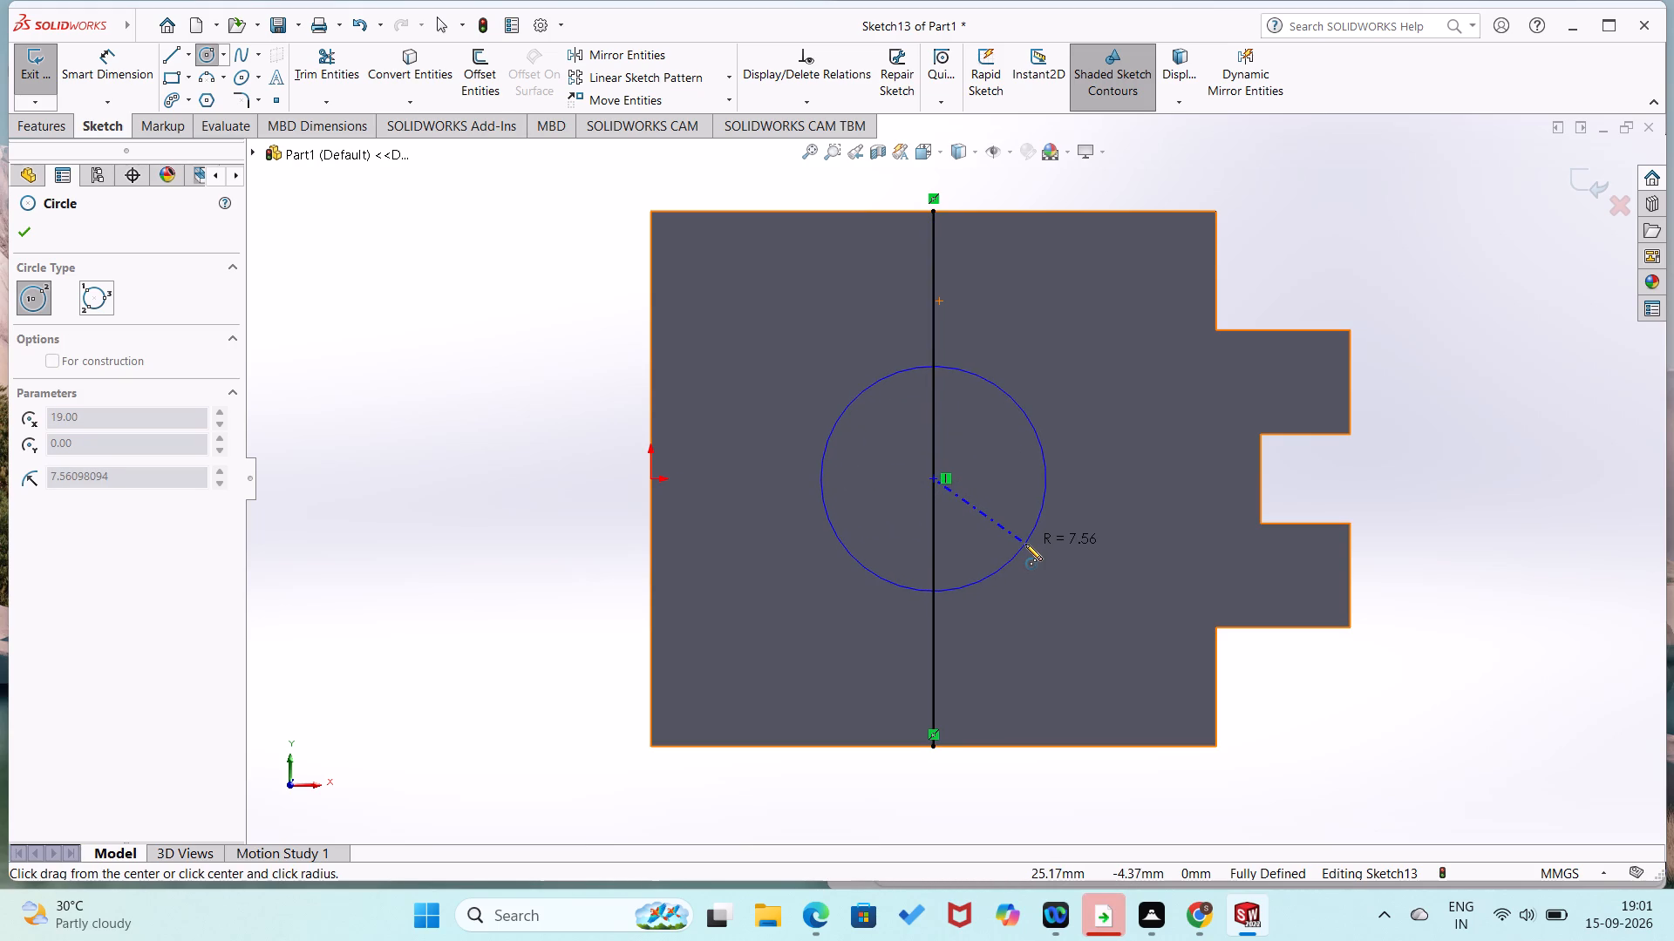
left_click(1025, 544)
Dimension the circle on the block's side face to a 24 mm diameter.
right_click_drag(1032, 586, 1059, 387)
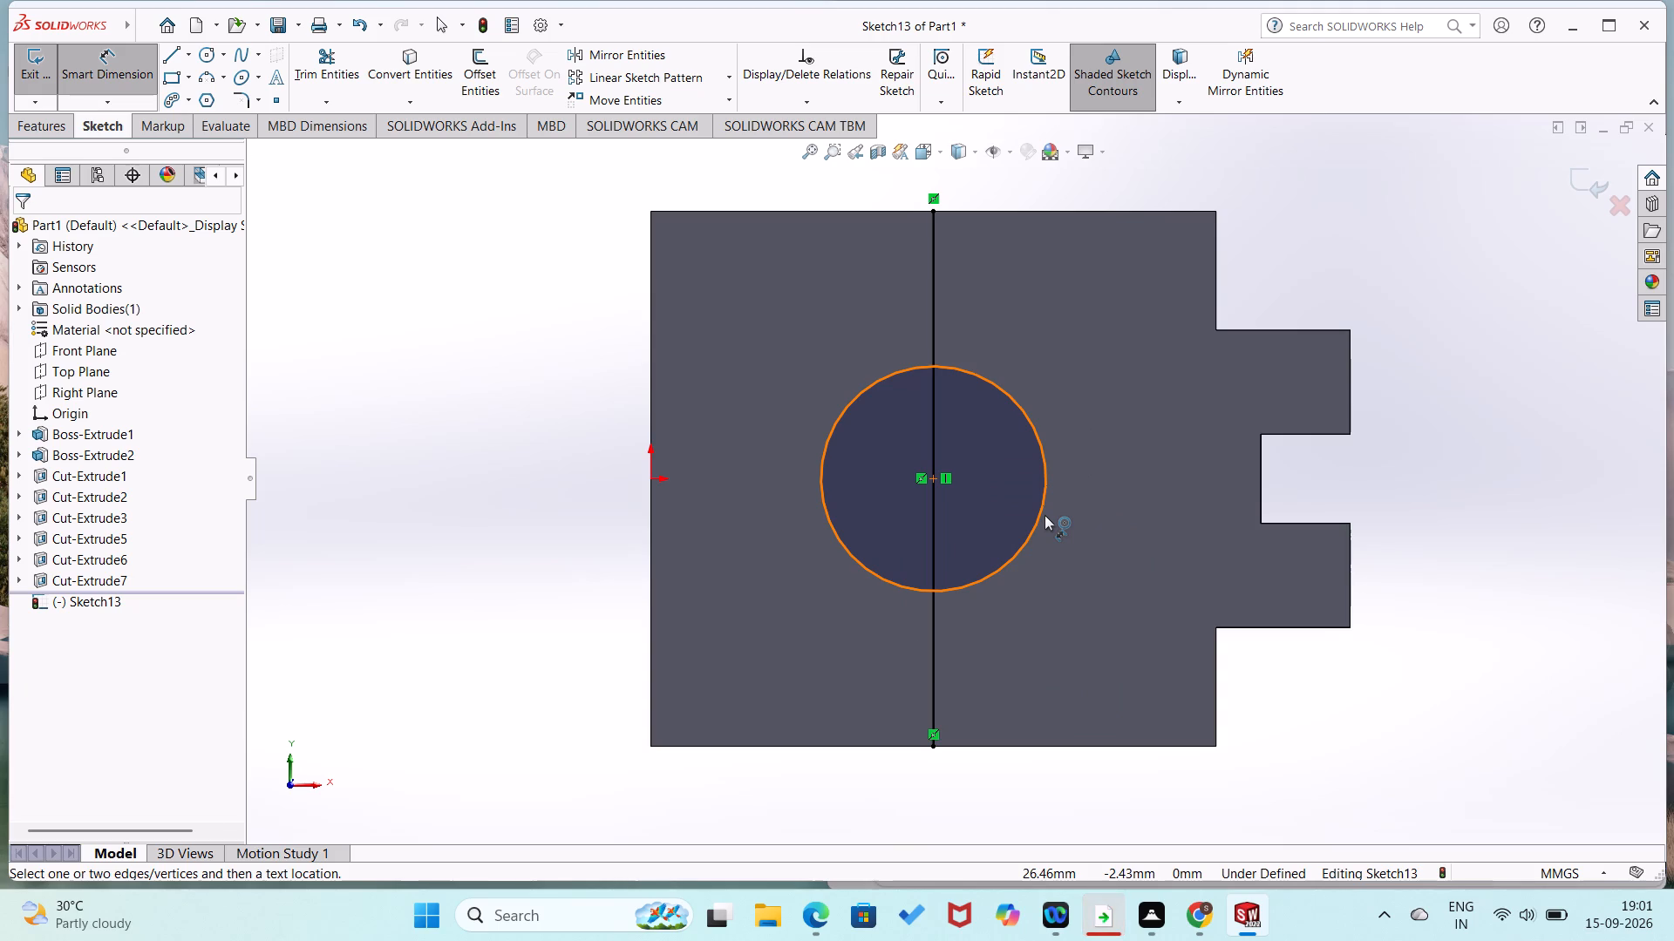
left_click(1039, 515)
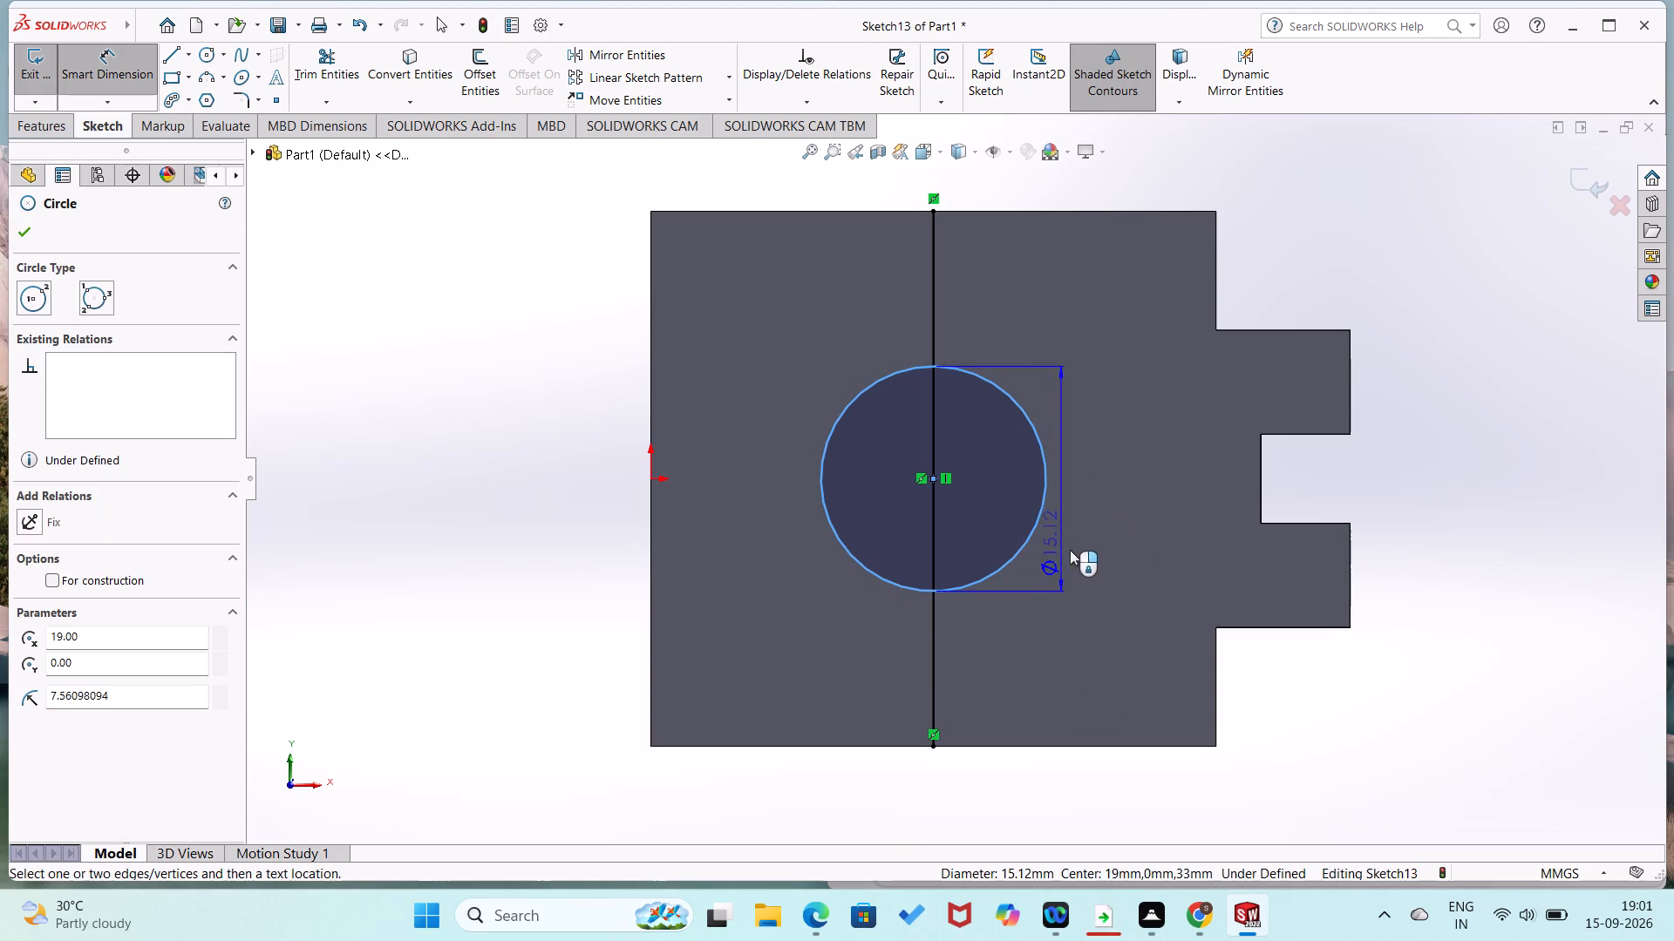
left_click(1135, 511)
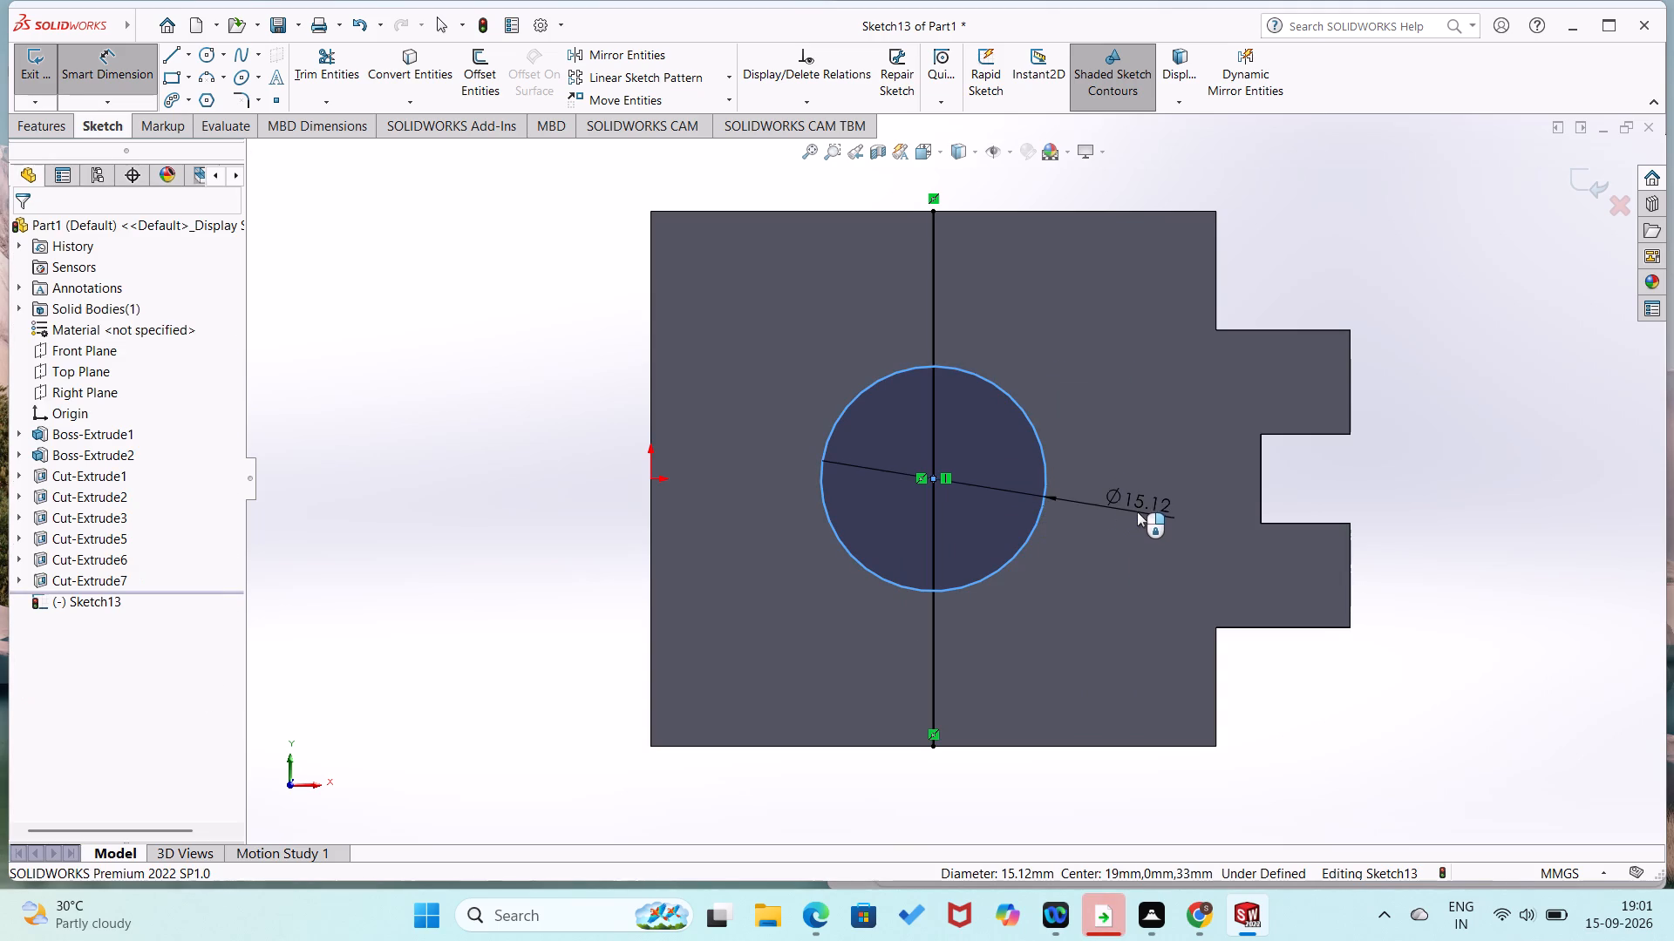
type("24")
key("Return")
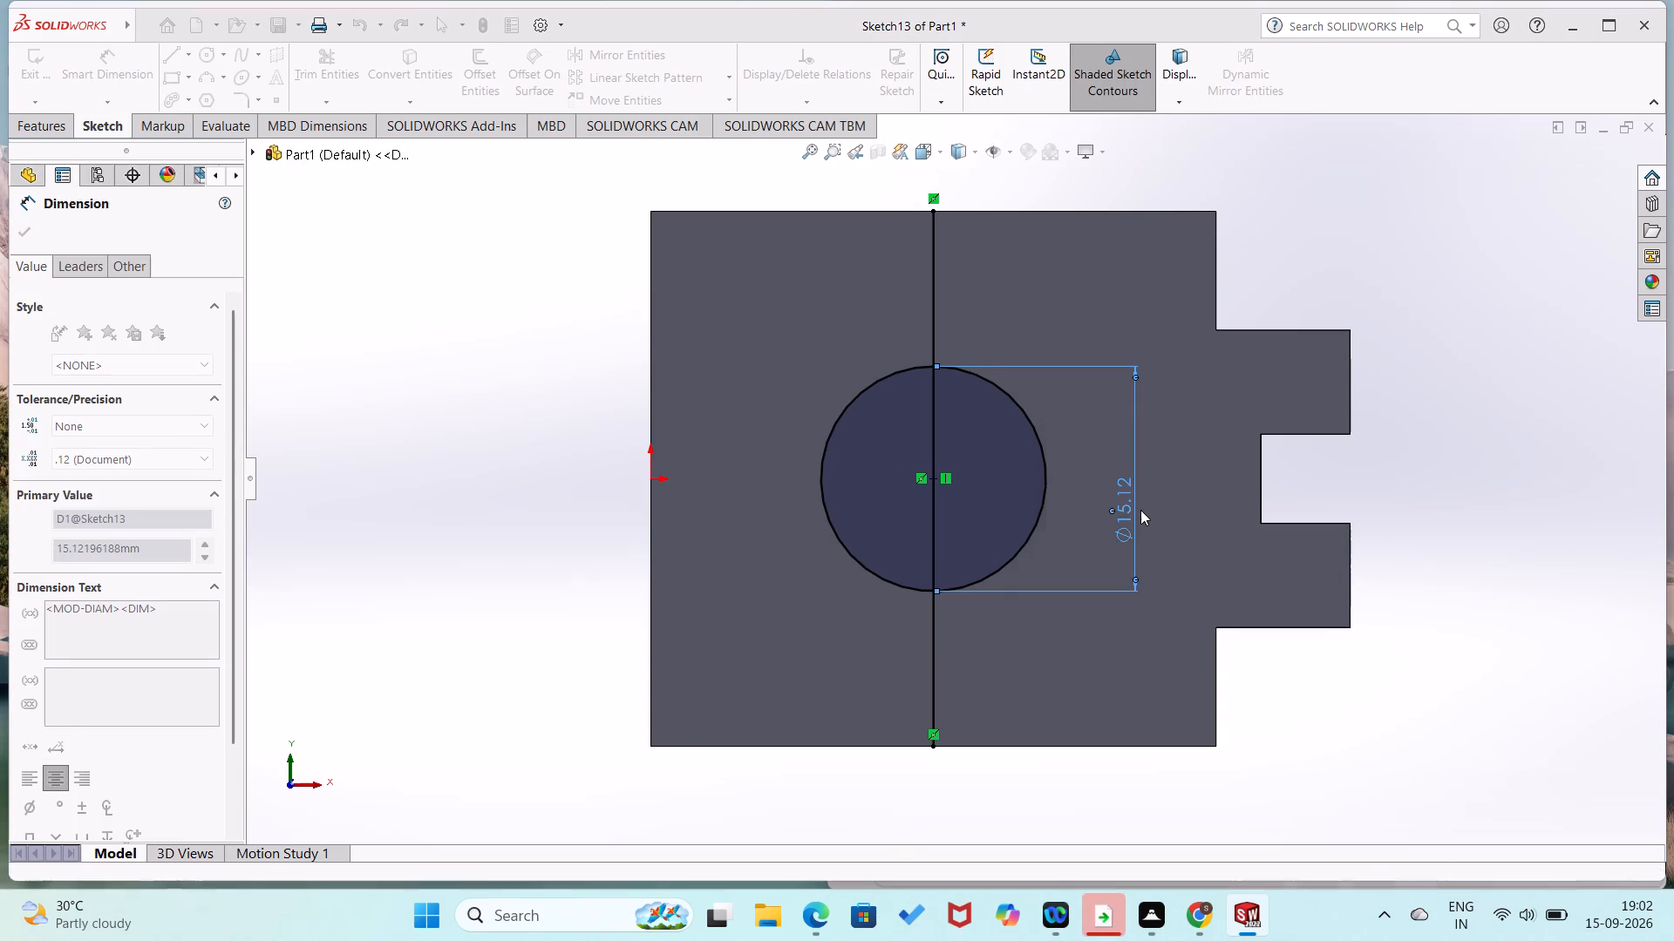
left_click(494, 482)
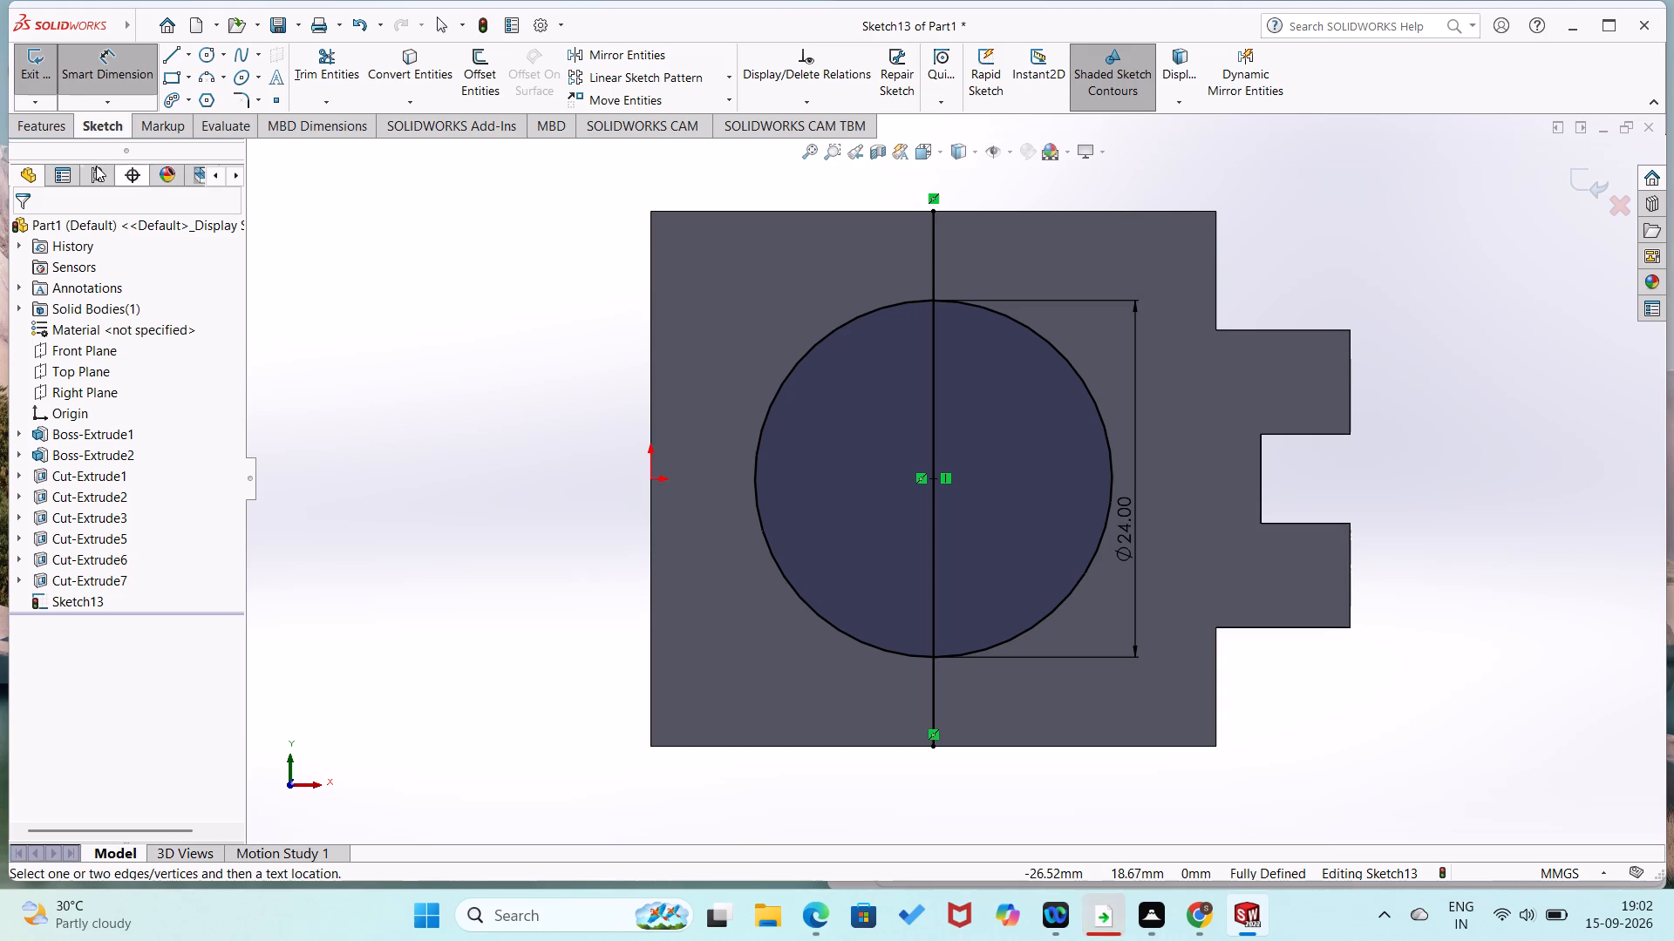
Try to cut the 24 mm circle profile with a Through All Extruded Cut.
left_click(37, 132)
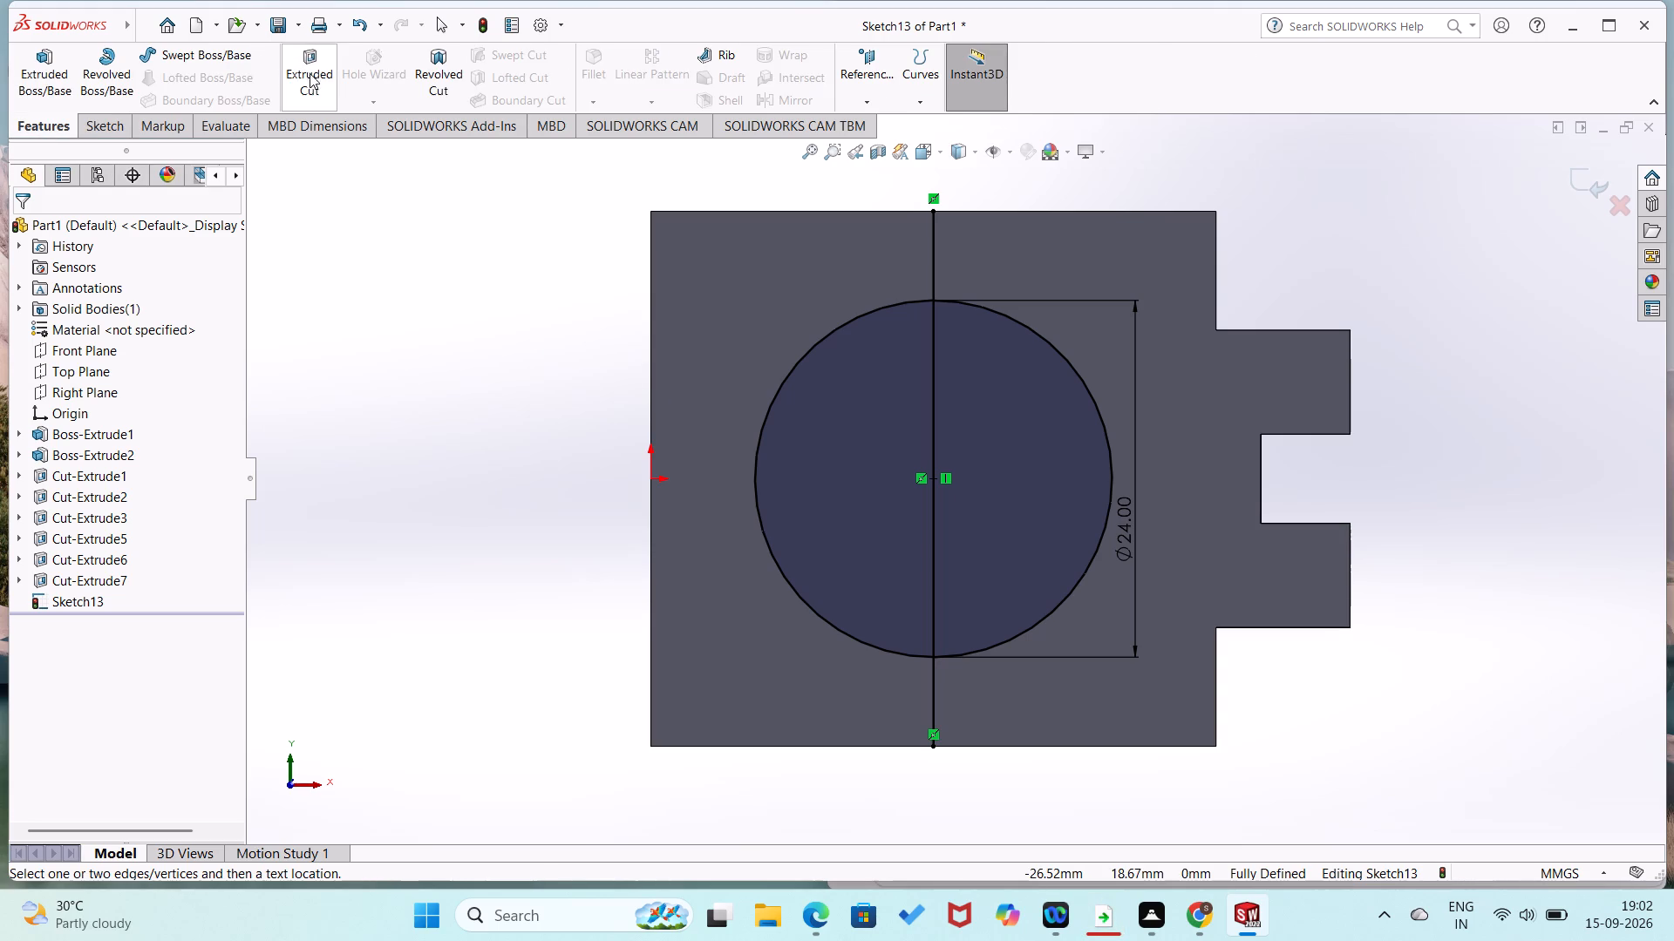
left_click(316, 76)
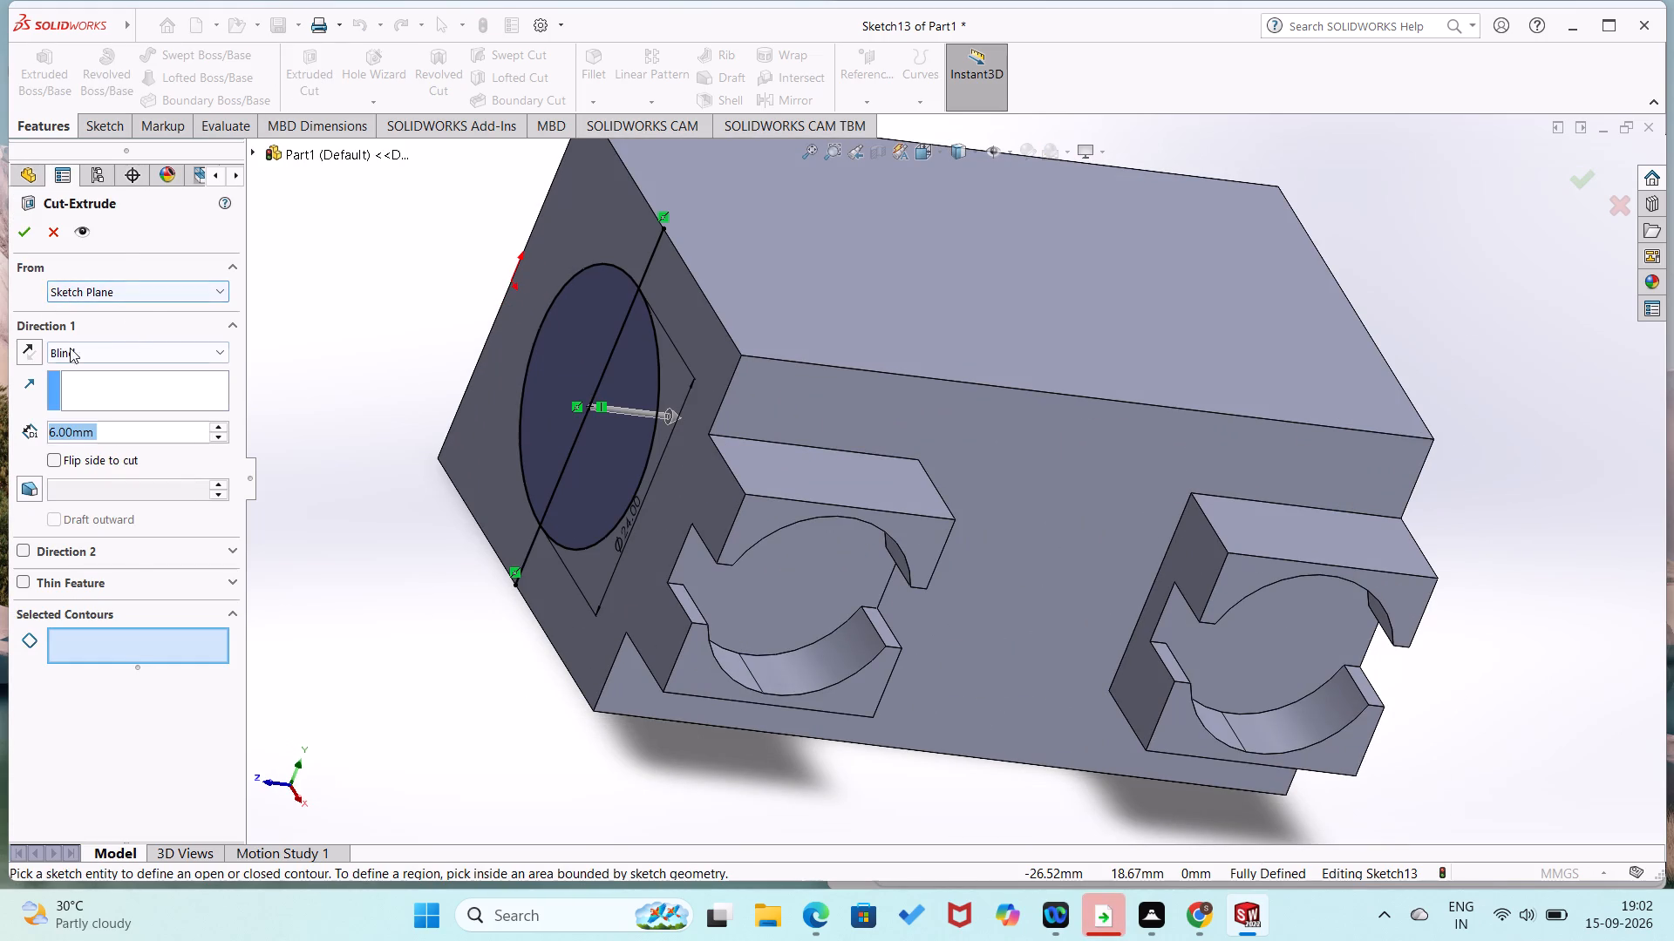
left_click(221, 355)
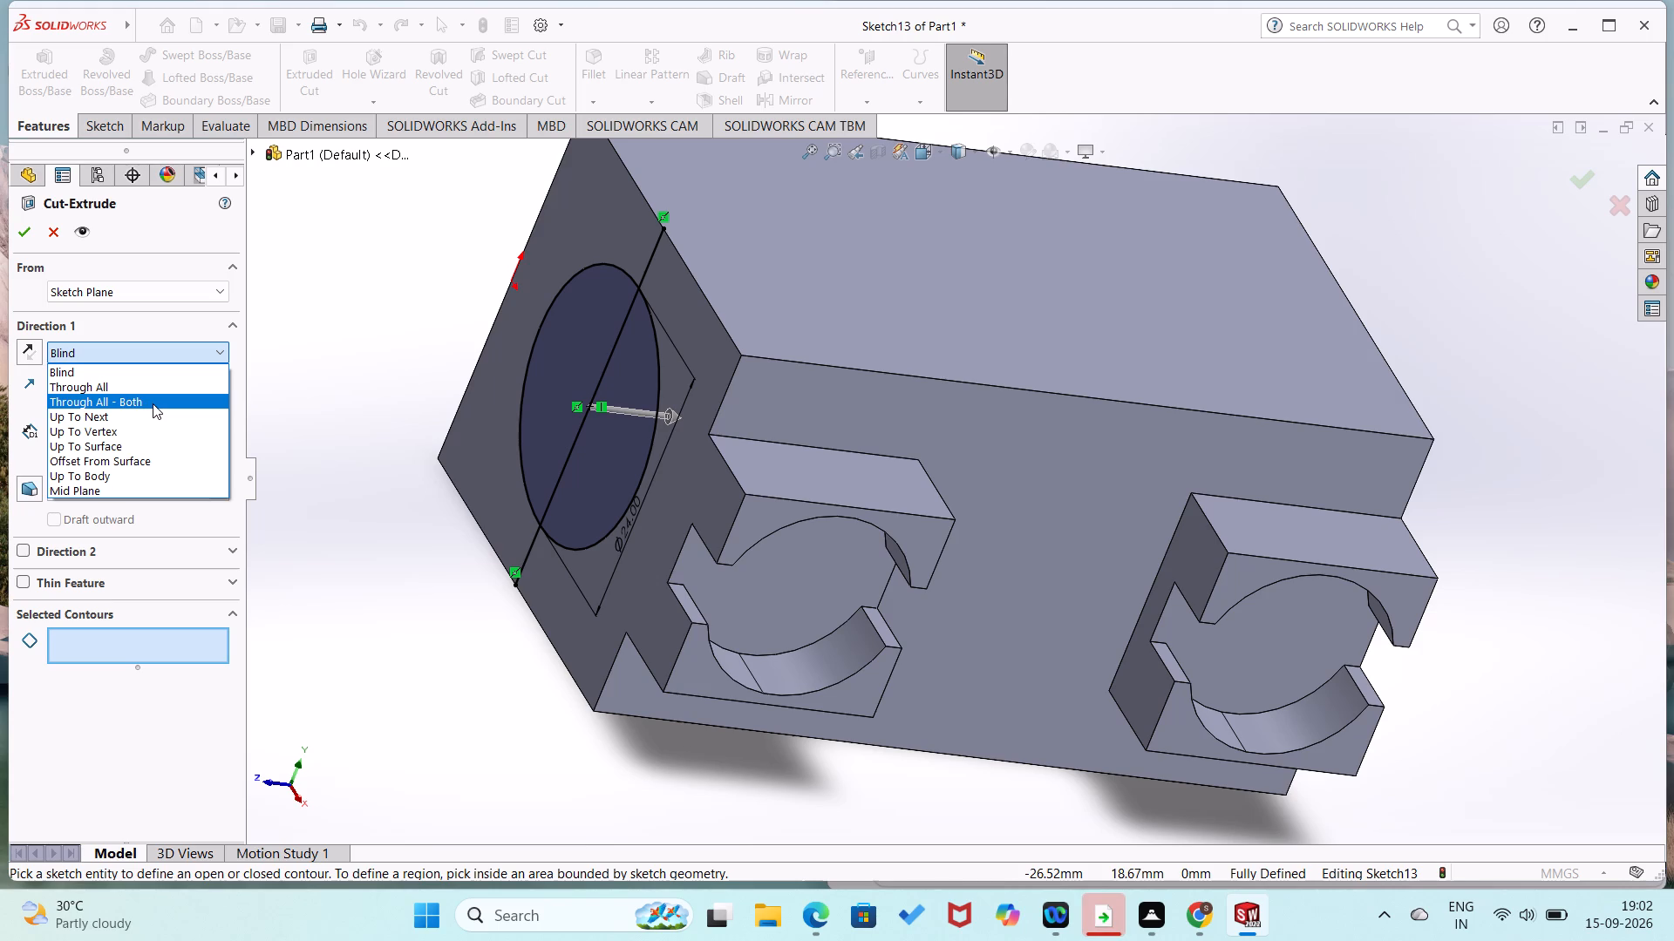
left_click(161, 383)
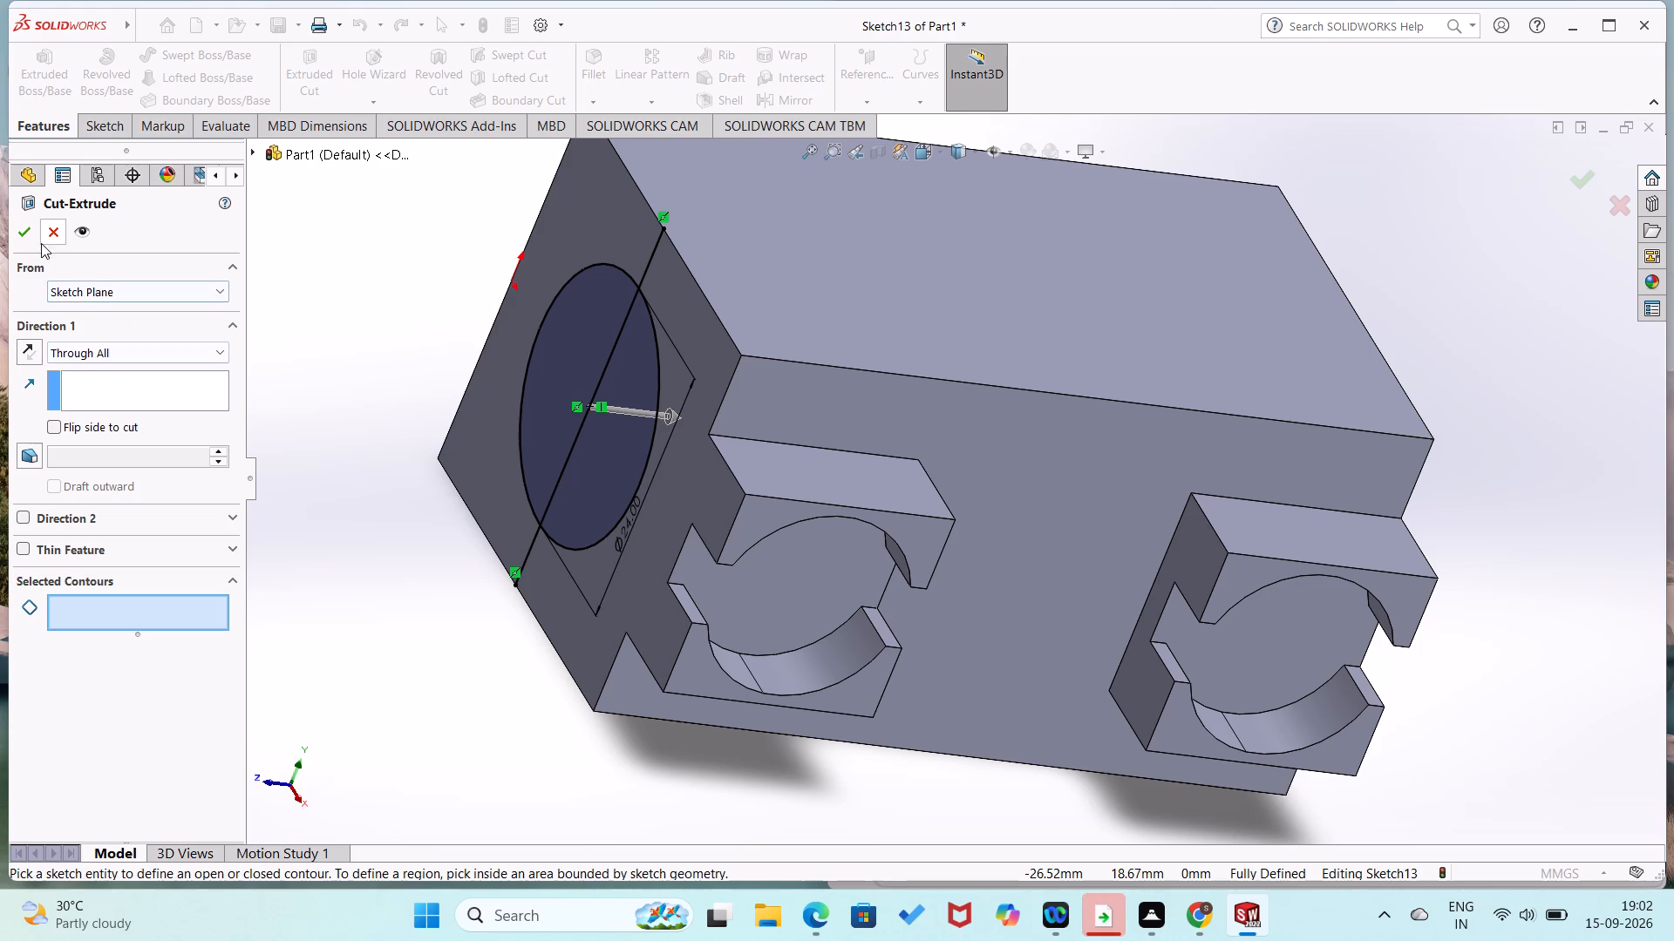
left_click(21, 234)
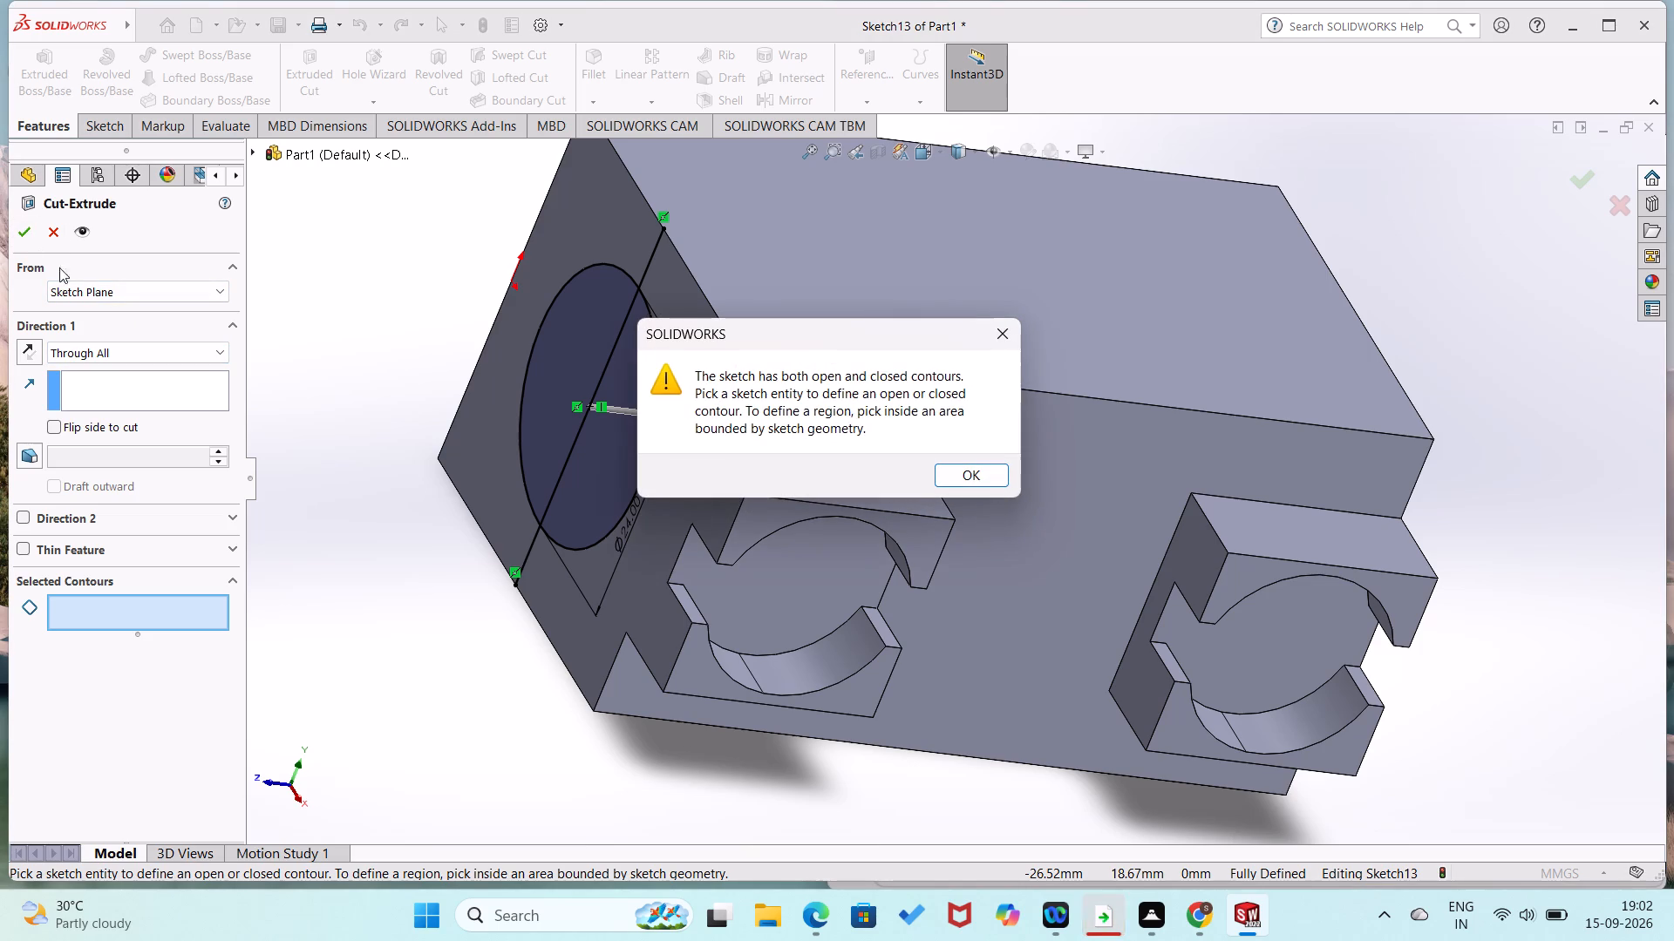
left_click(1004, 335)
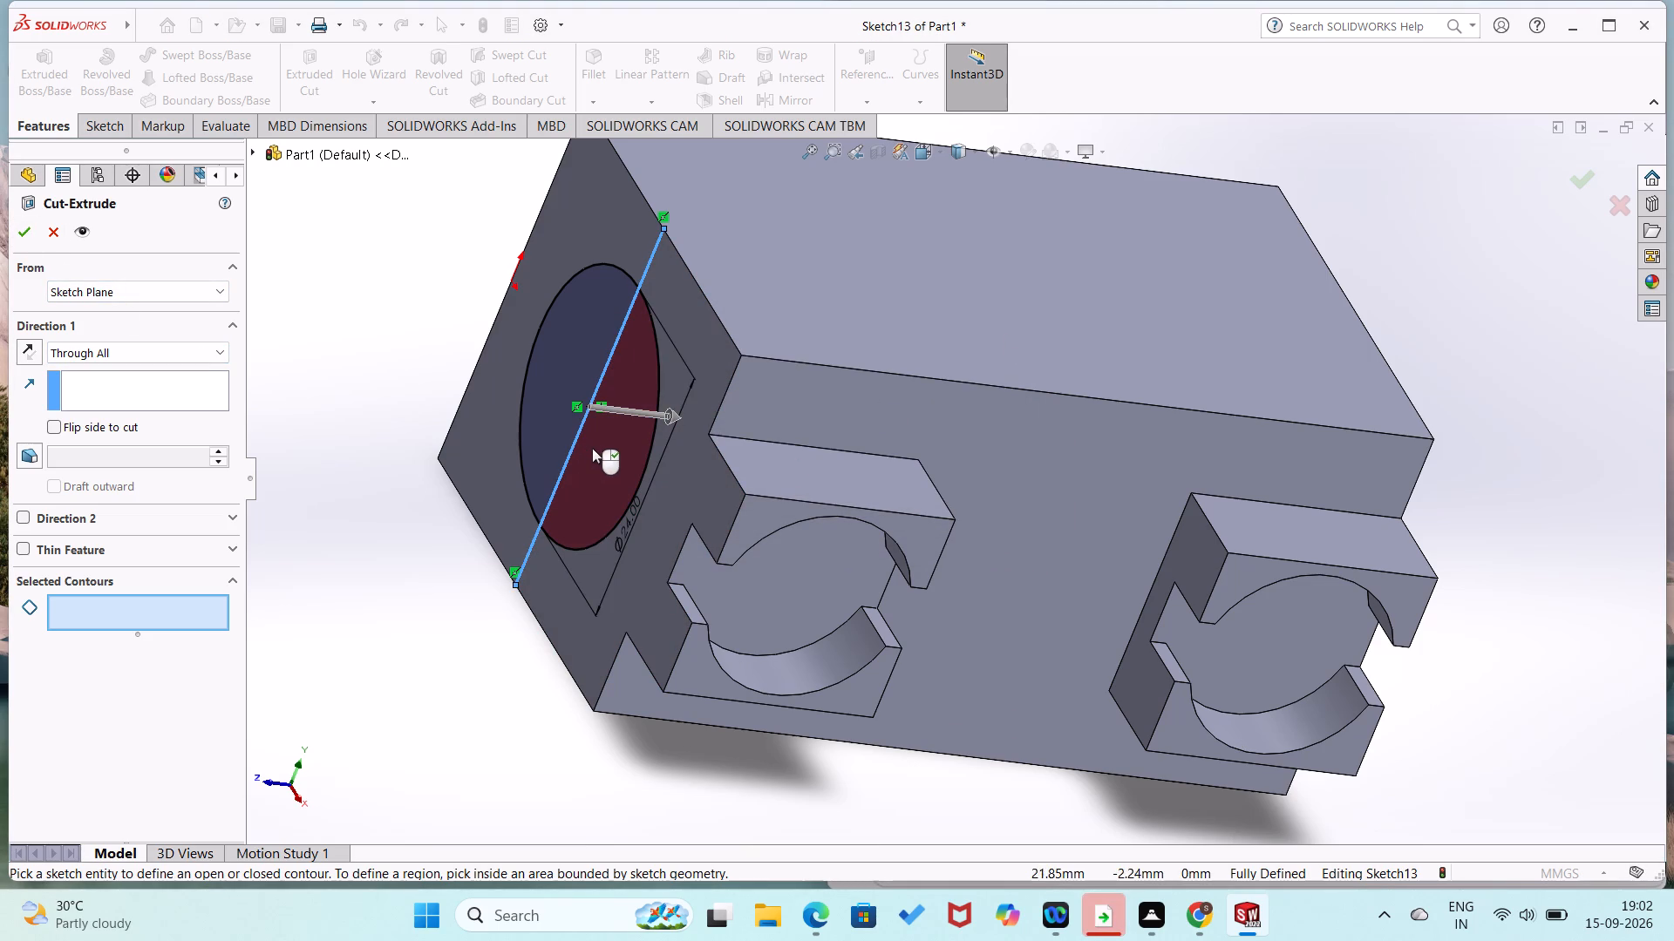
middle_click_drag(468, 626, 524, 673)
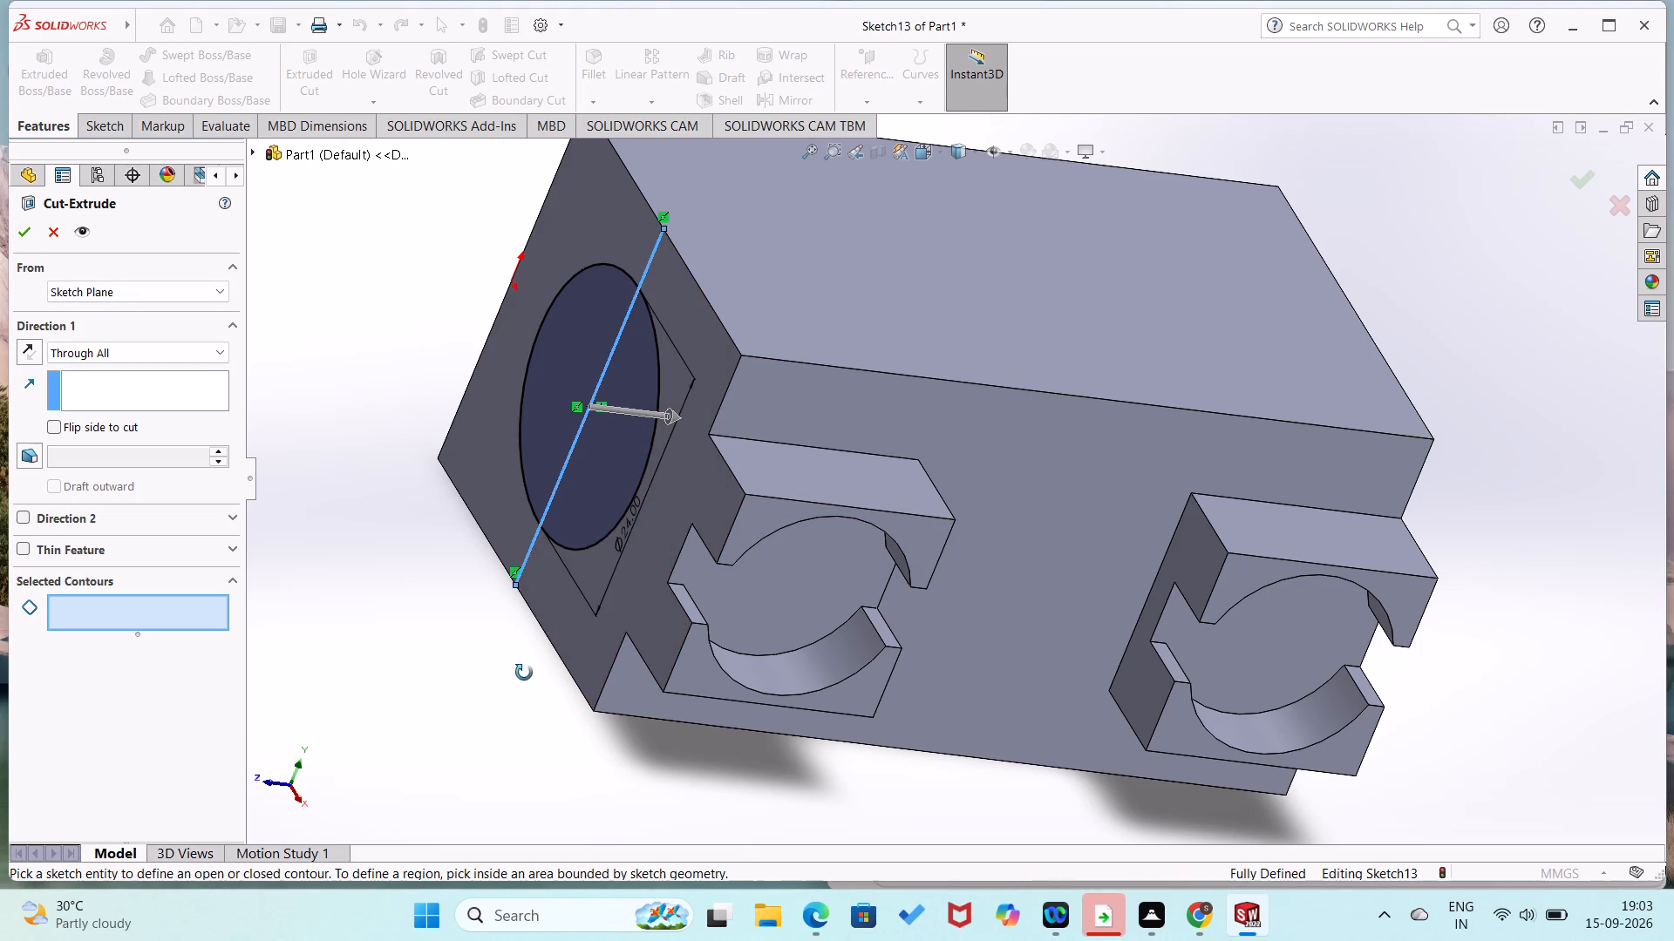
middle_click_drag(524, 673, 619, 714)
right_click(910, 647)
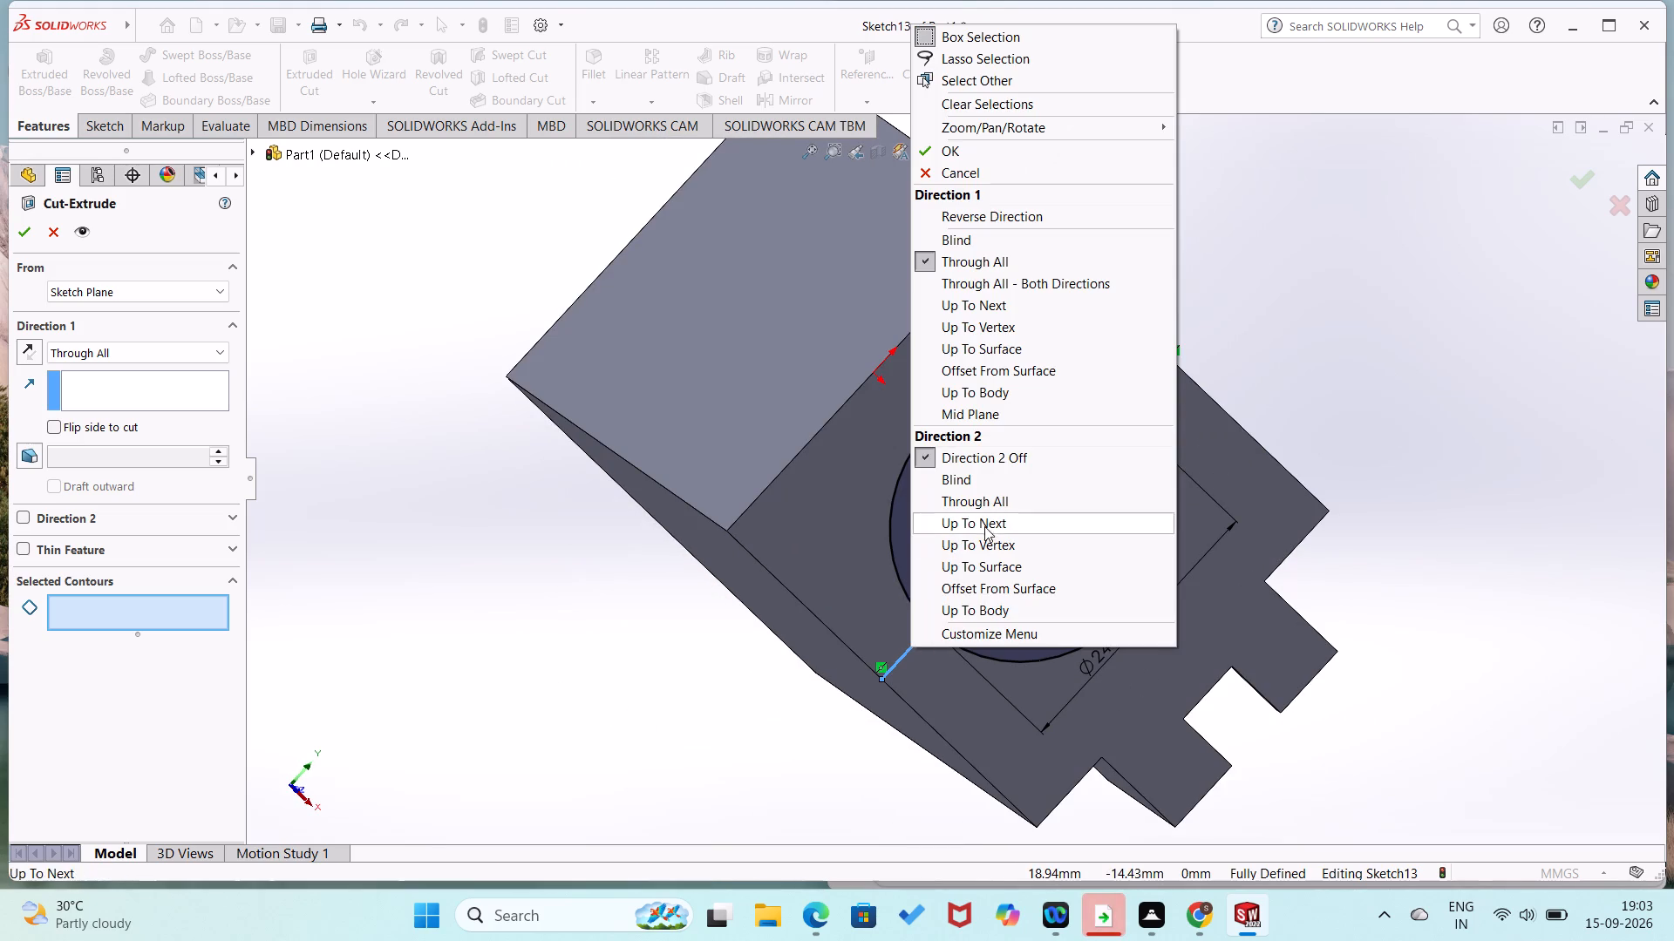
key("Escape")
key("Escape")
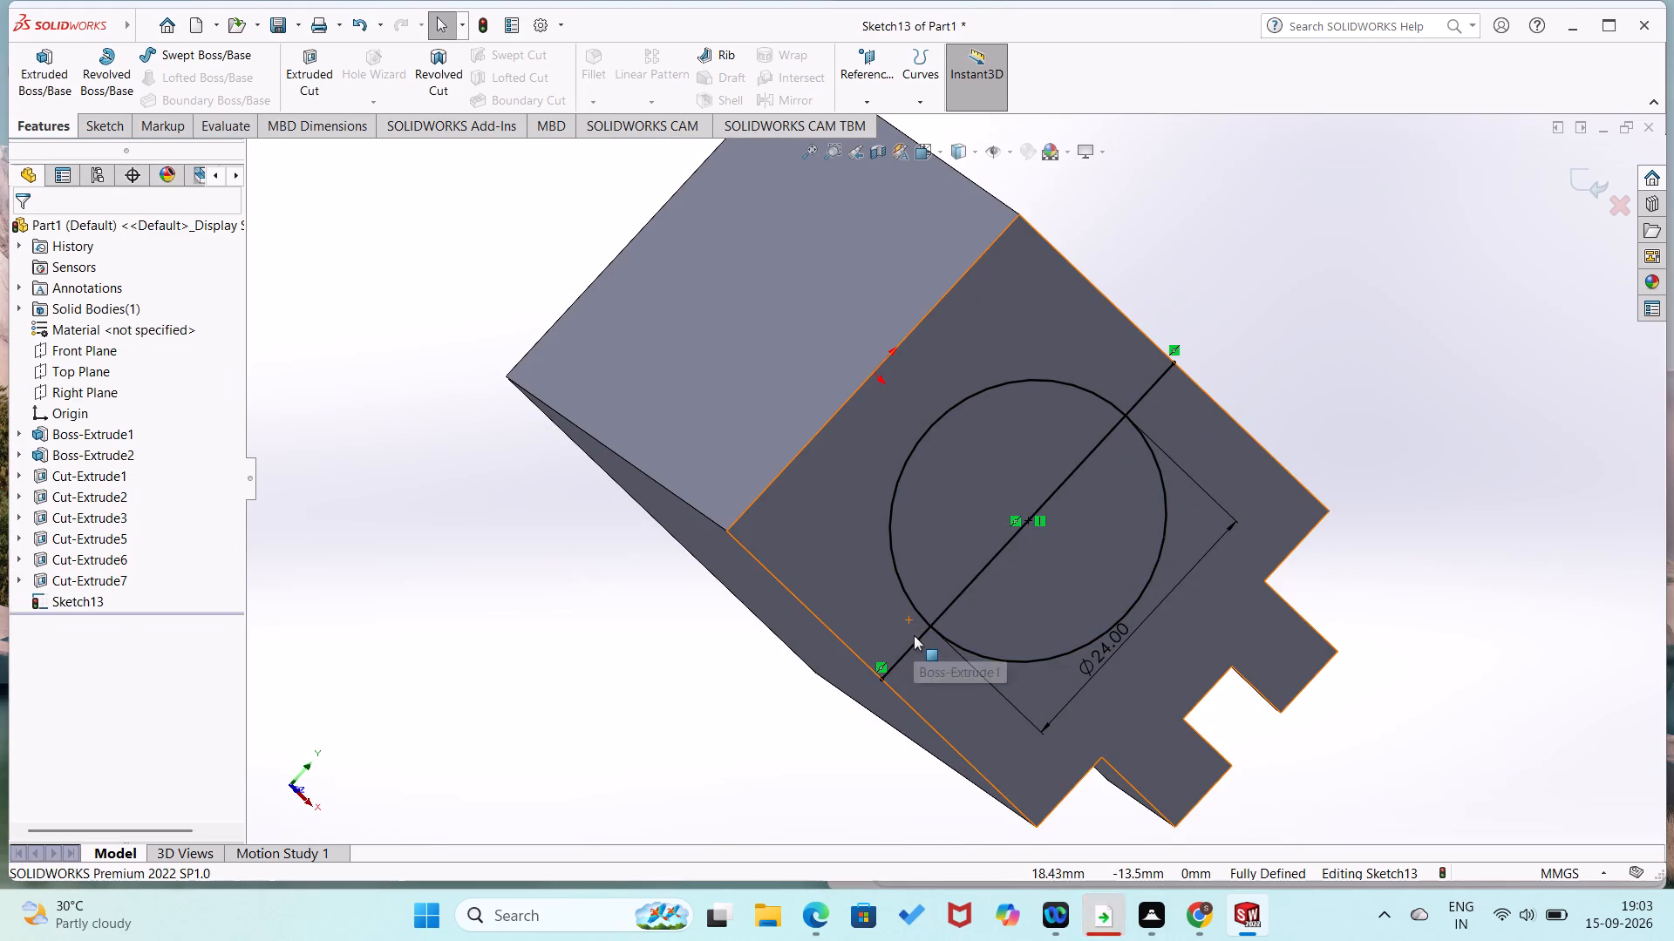
Convert the vertical line through the circle's centre to construction geometry.
left_click(914, 635)
left_click(915, 641)
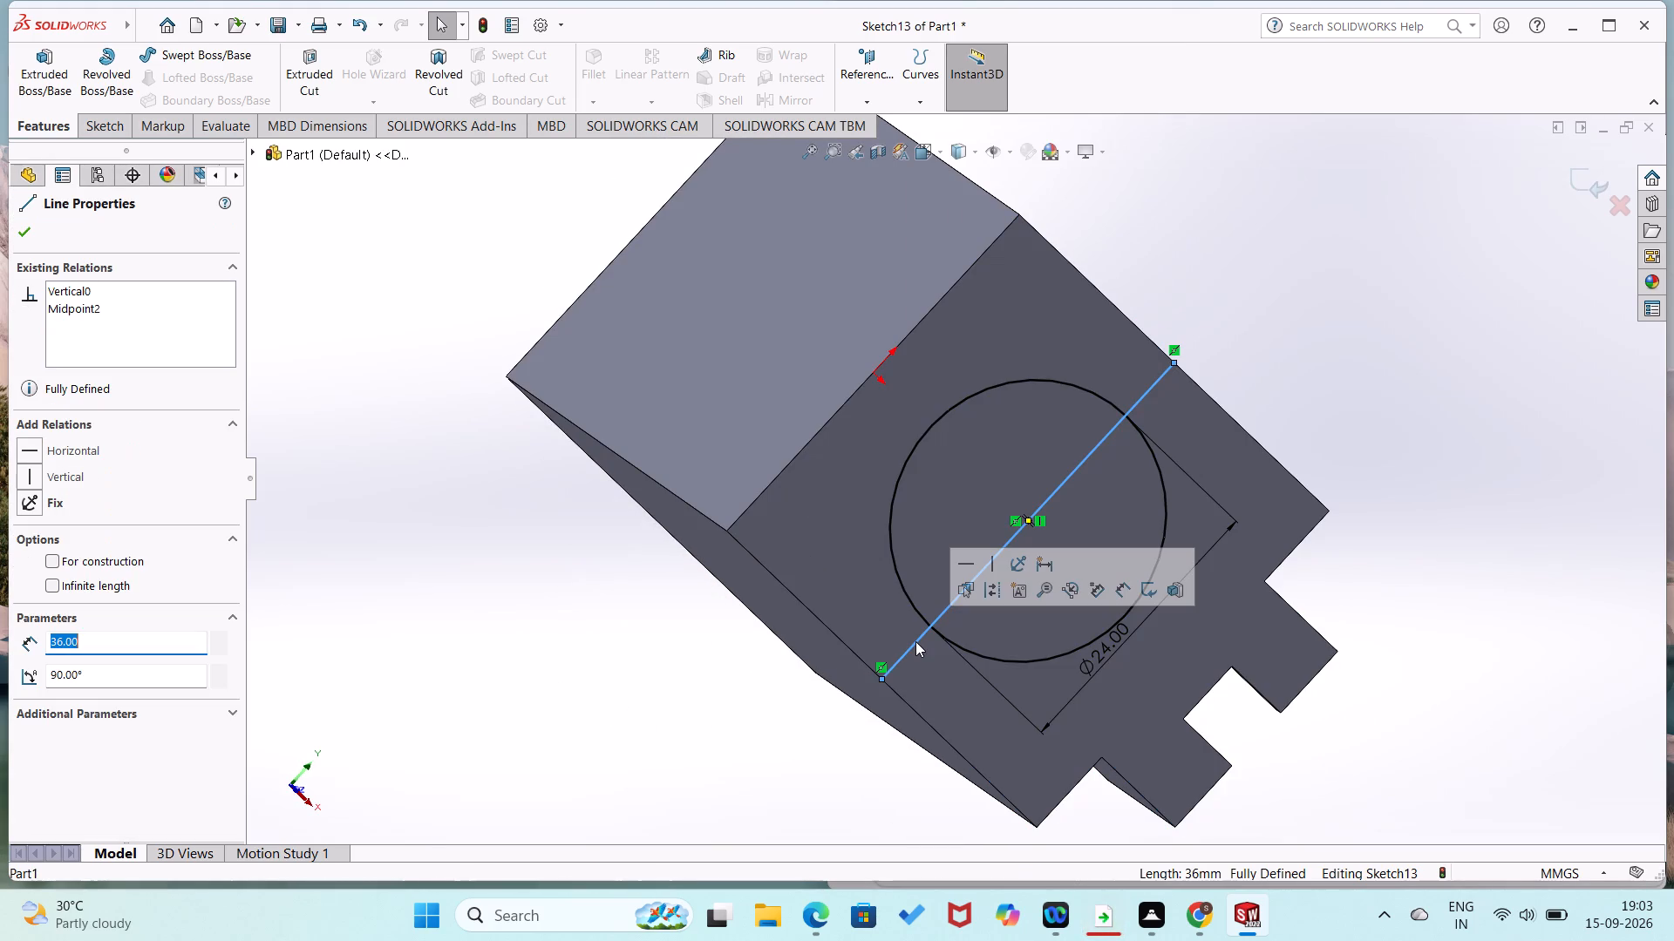
left_click(991, 592)
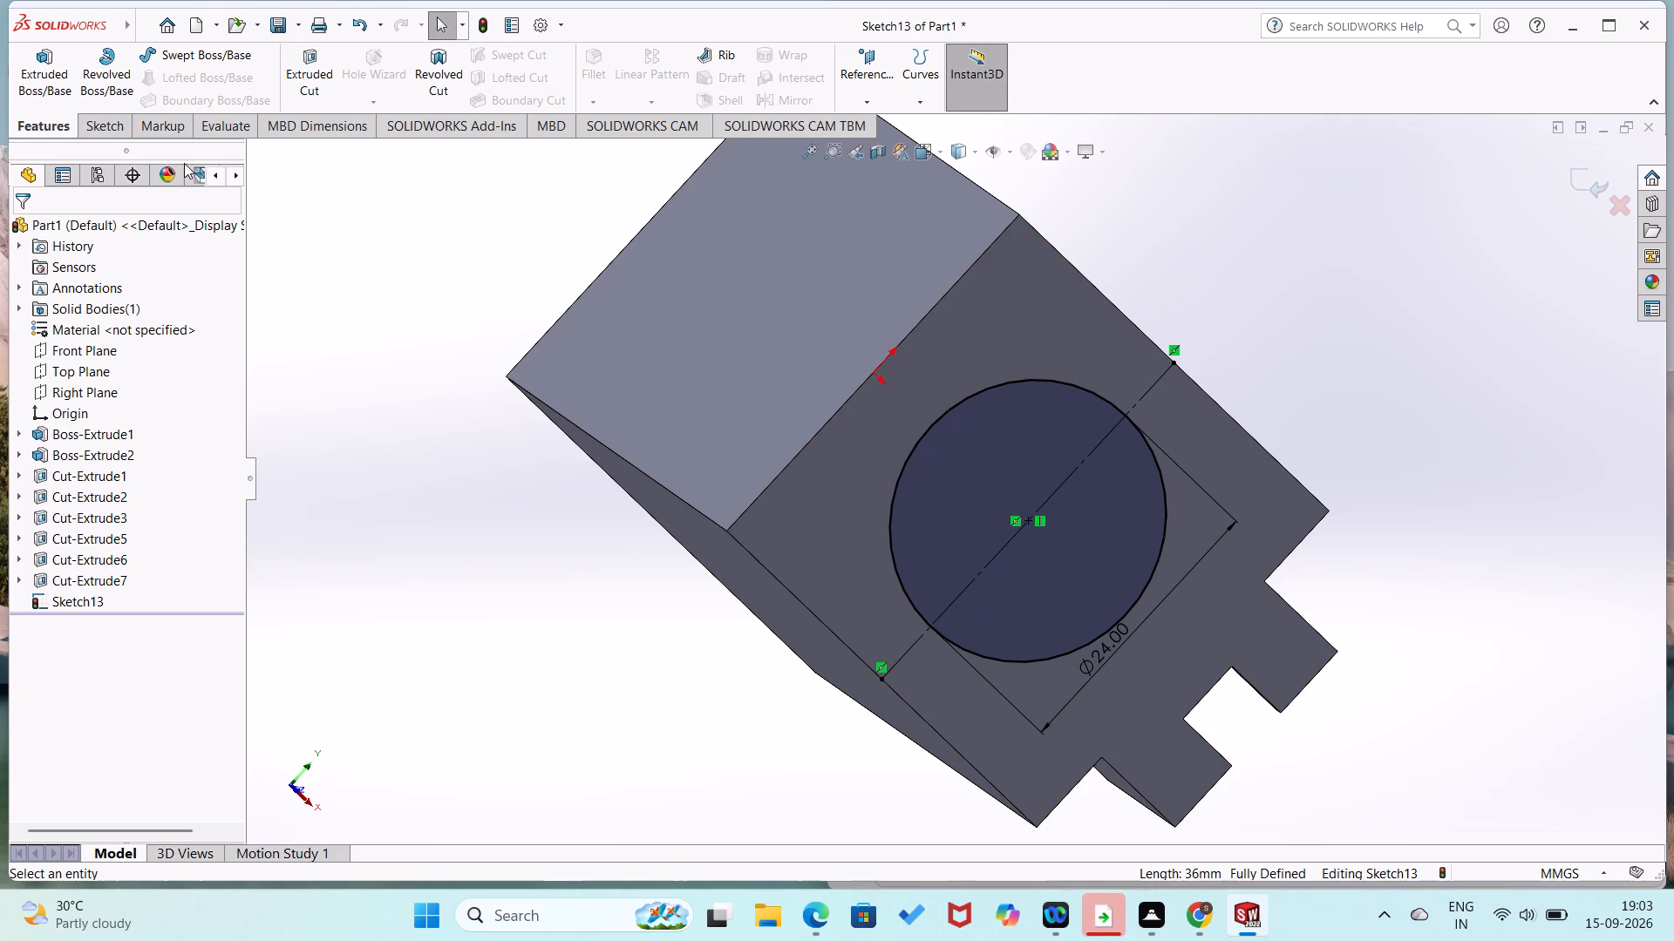
Cut the 24 mm circle through the whole block with a Through All Extruded Cut.
left_click(307, 91)
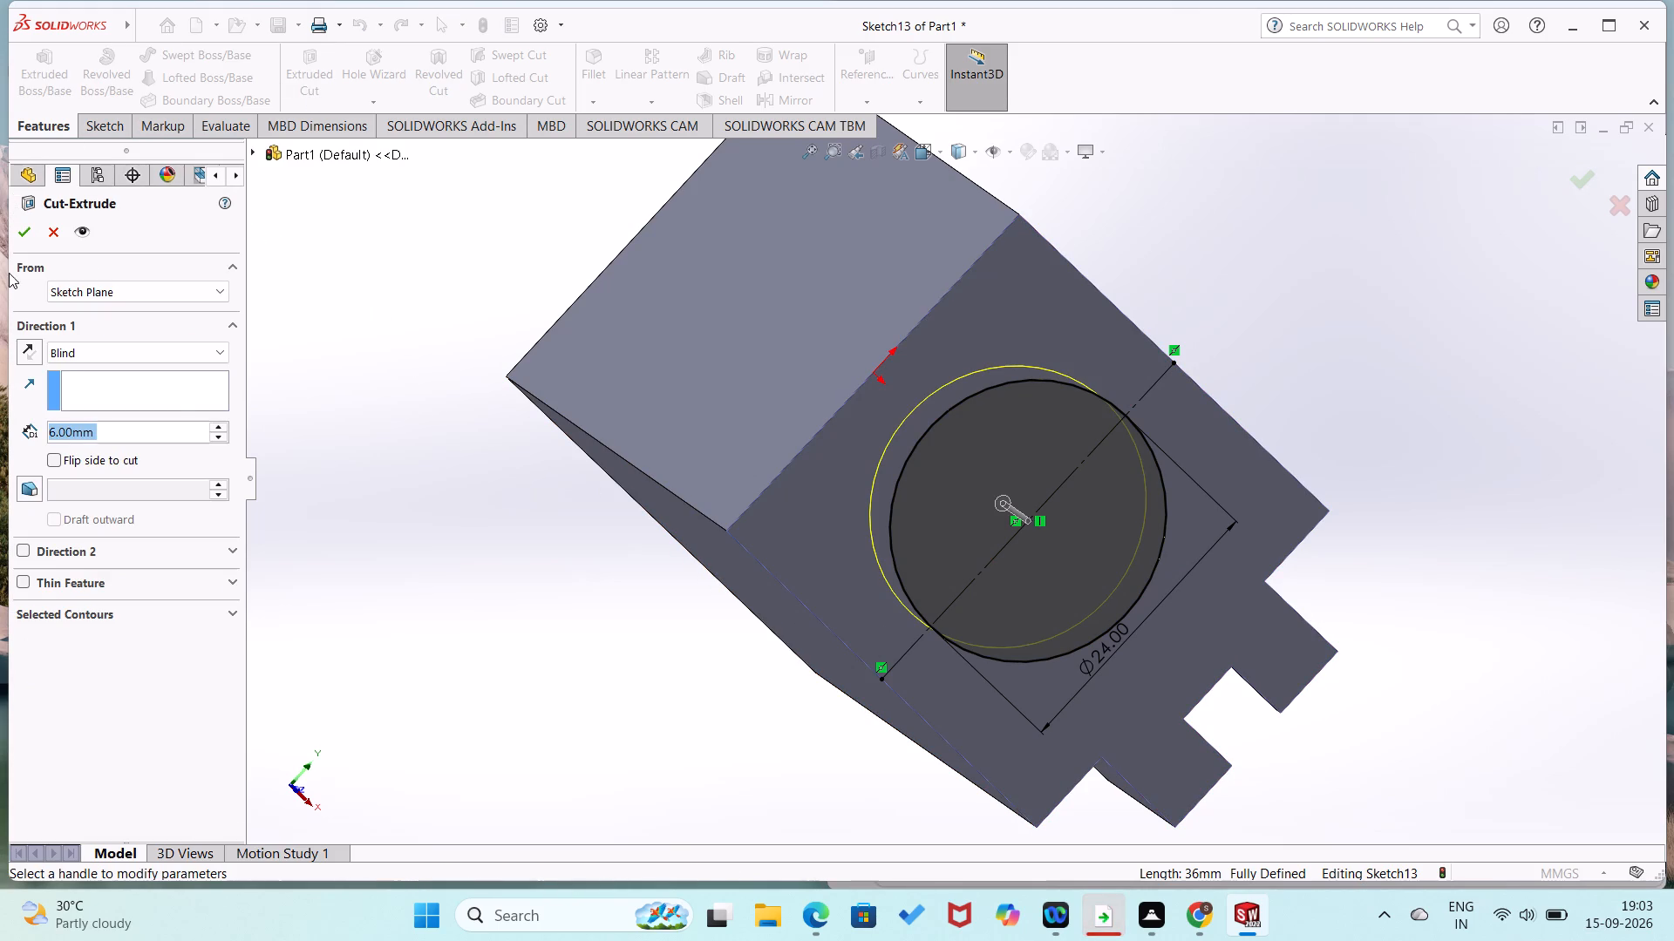
left_click(226, 355)
left_click(201, 389)
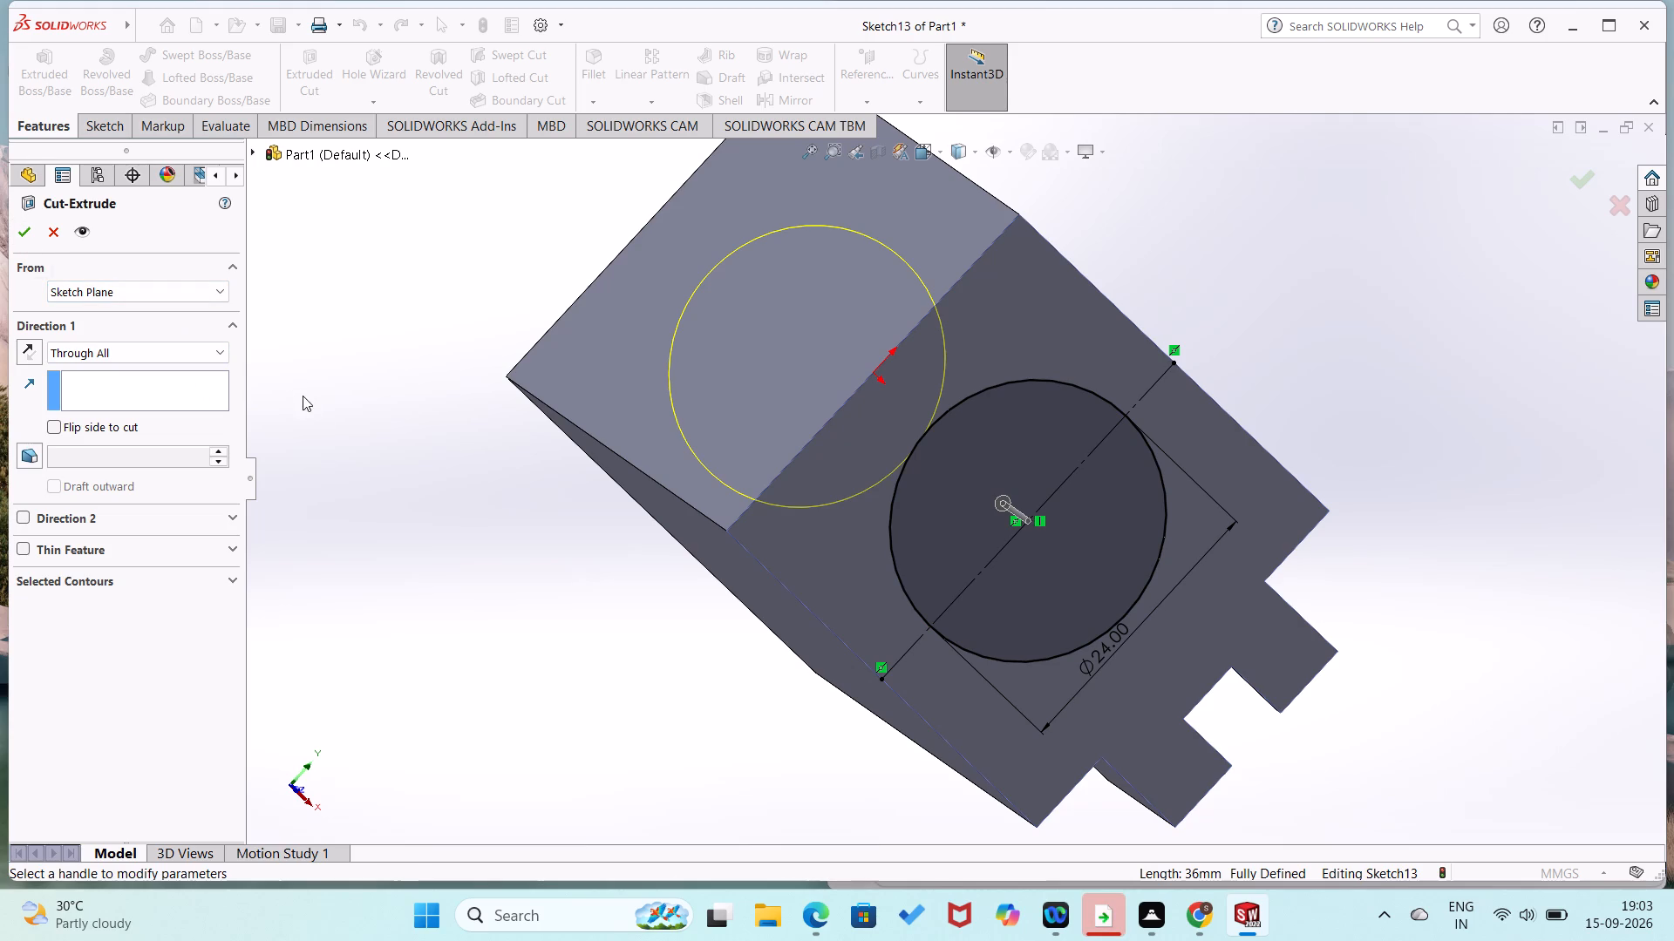
middle_click_drag(311, 416, 235, 457)
scroll(223, 455, "down", 1)
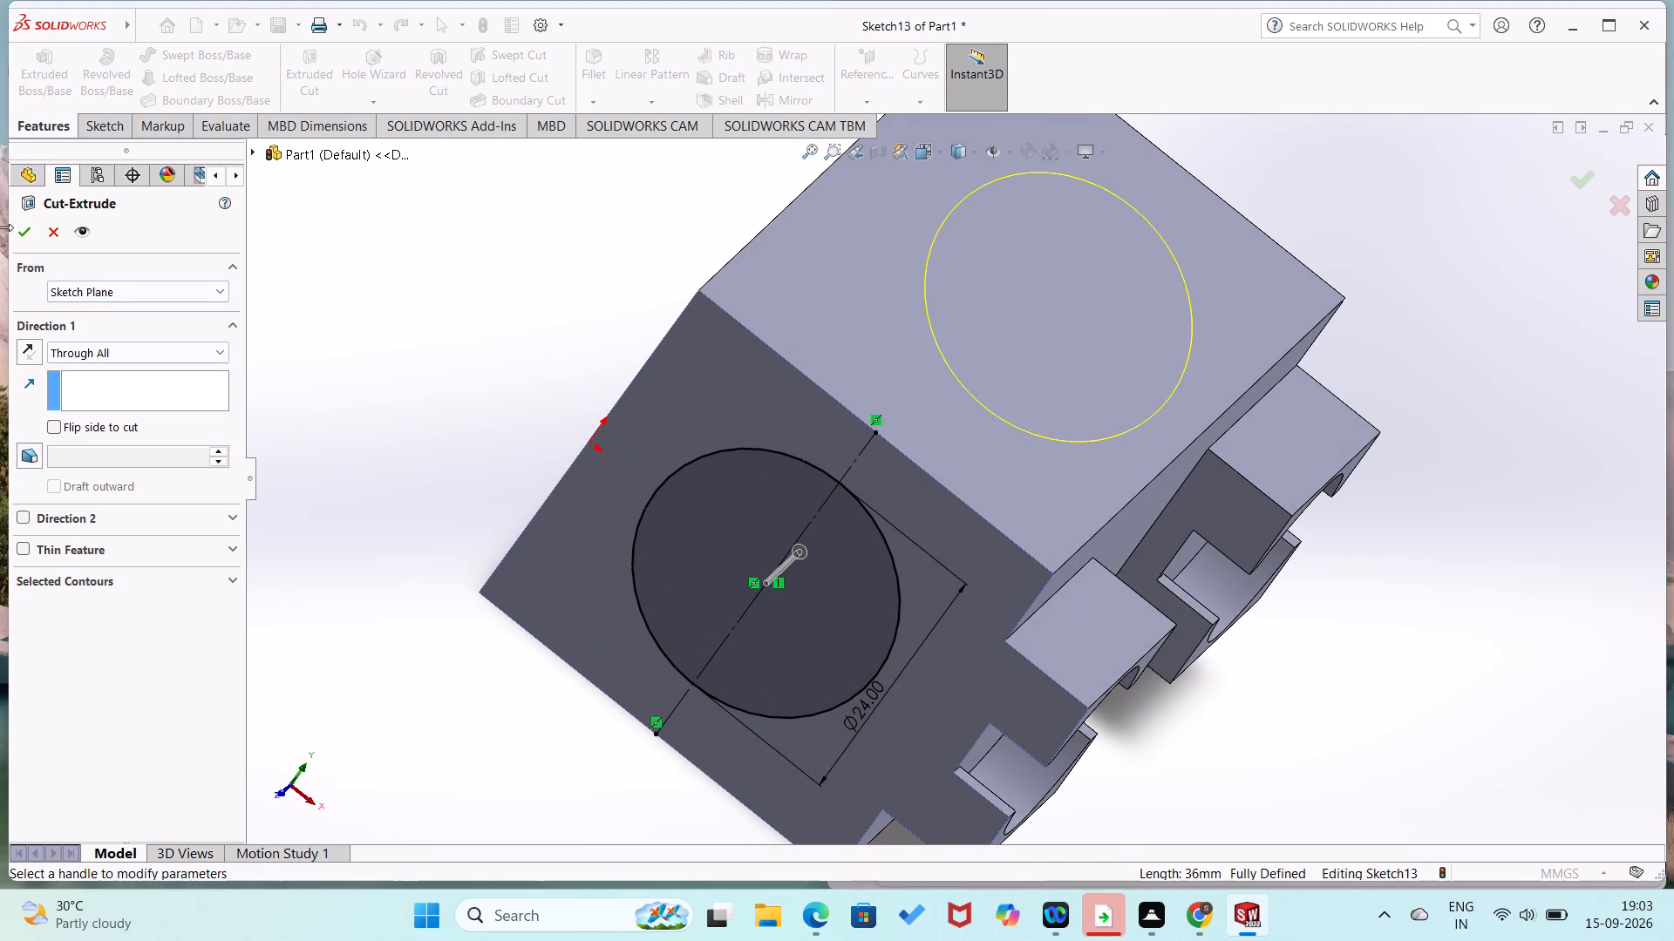
left_click(24, 235)
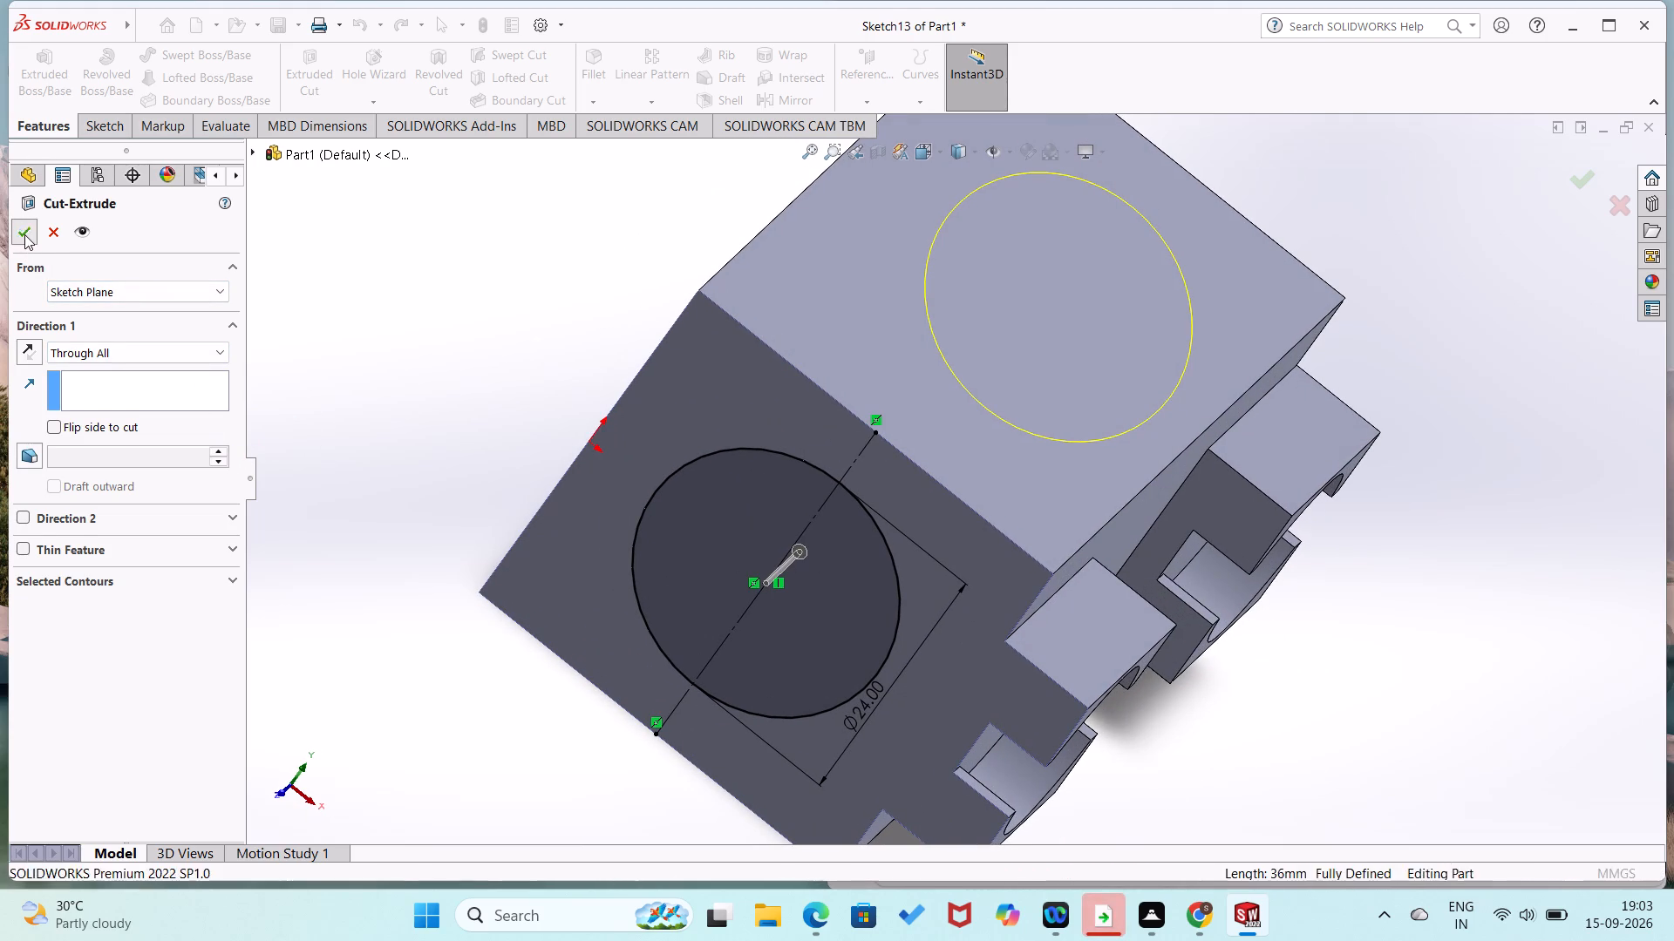
Examine the through hole, bosses and outer faces of the block from several sides, finishing in the isometric view.
middle_click_drag(847, 552, 842, 553)
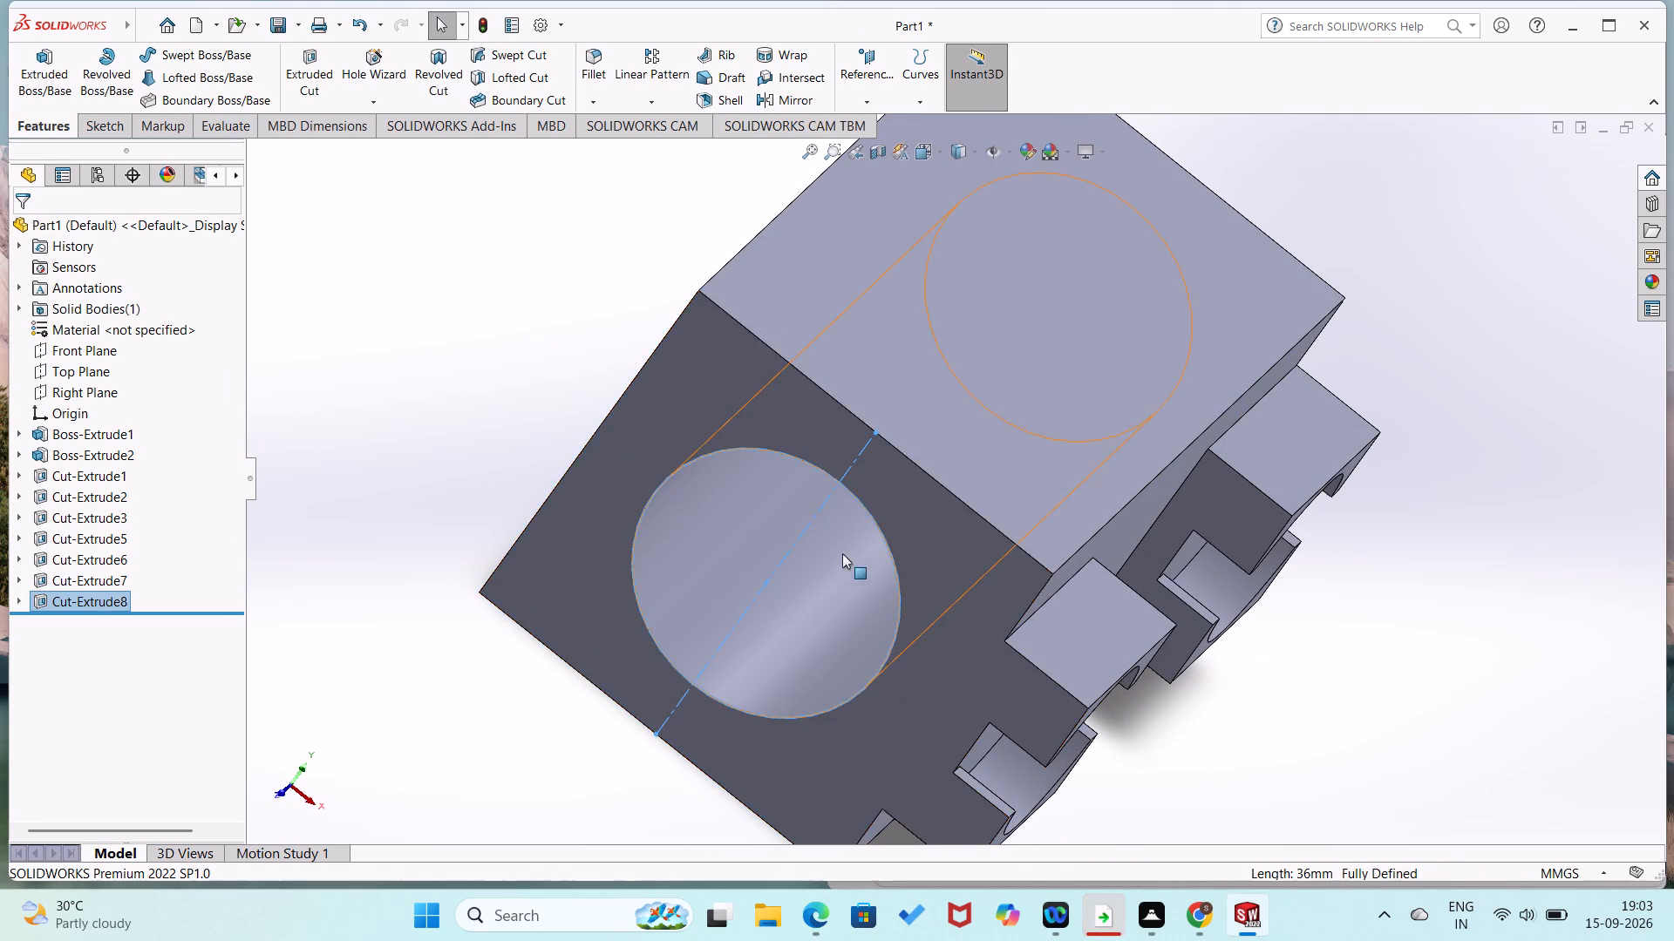
middle_click_drag(842, 553, 751, 473)
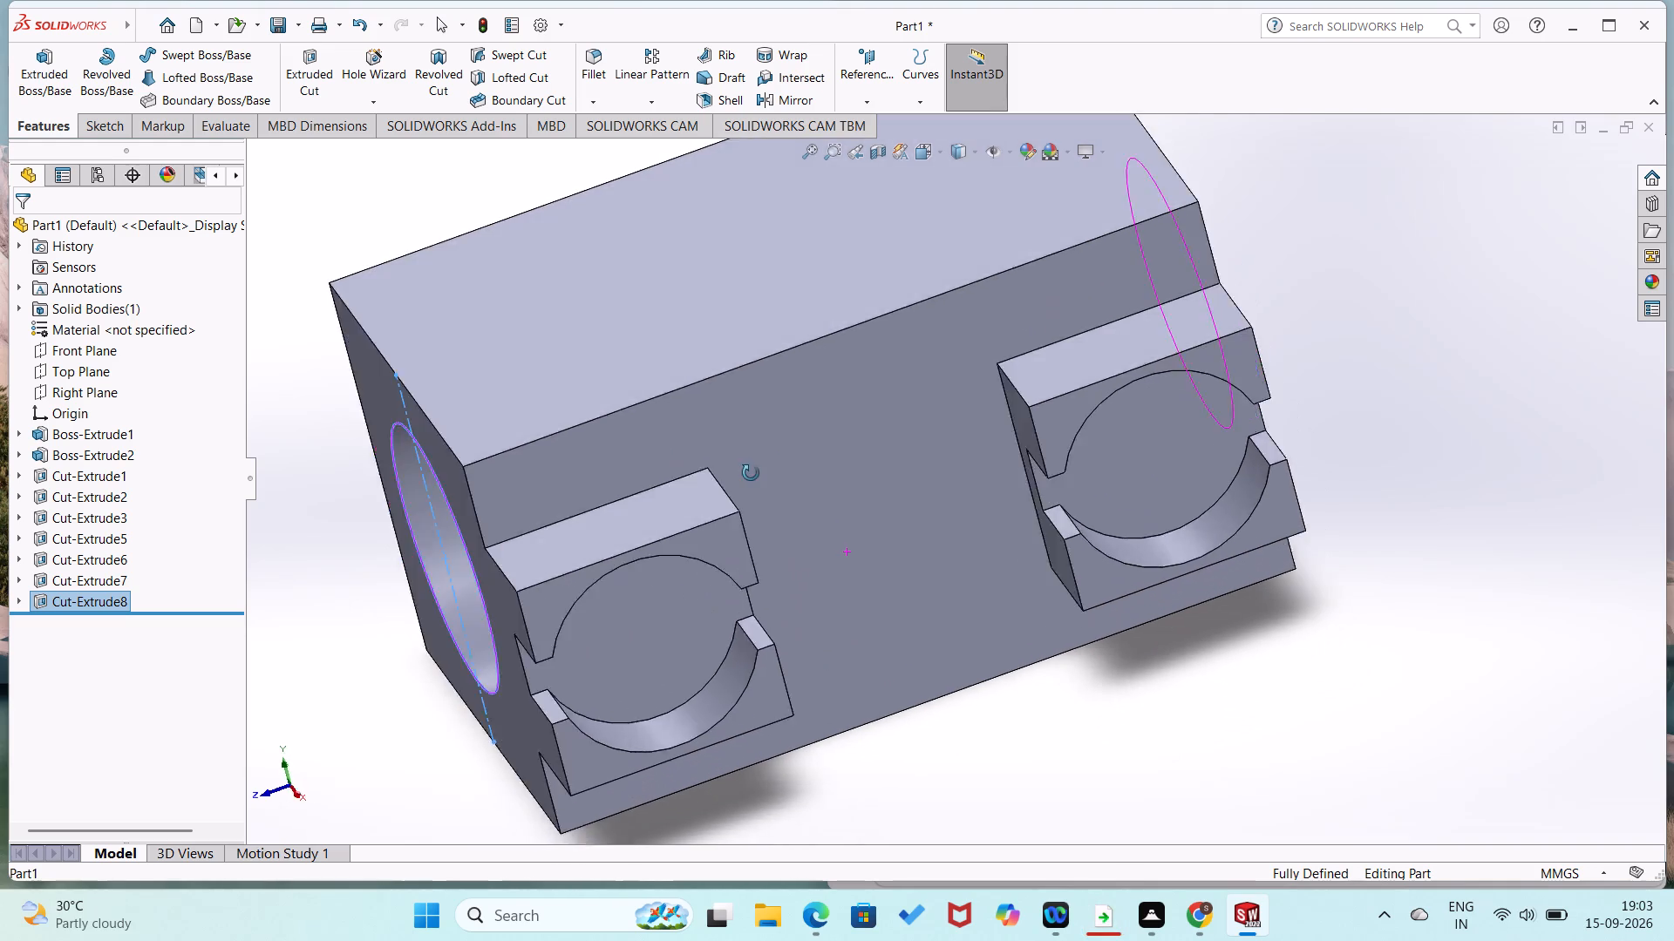
middle_click_drag(751, 473, 766, 469)
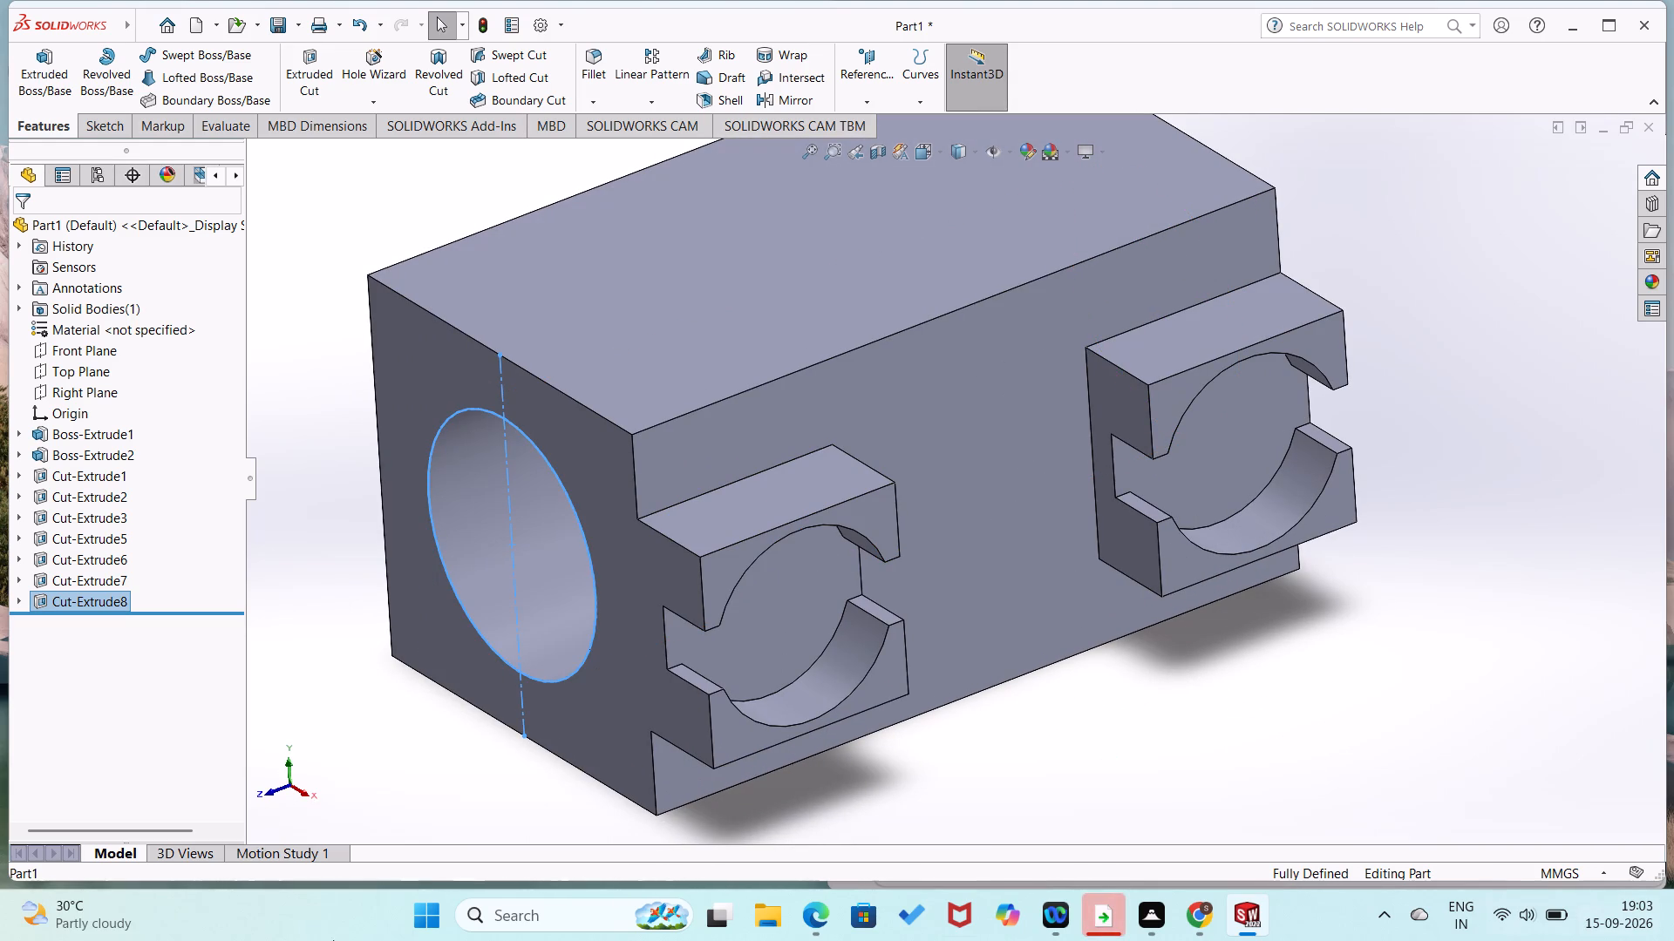
scroll(1101, 525, "down", 2)
scroll(1101, 525, "up", 3)
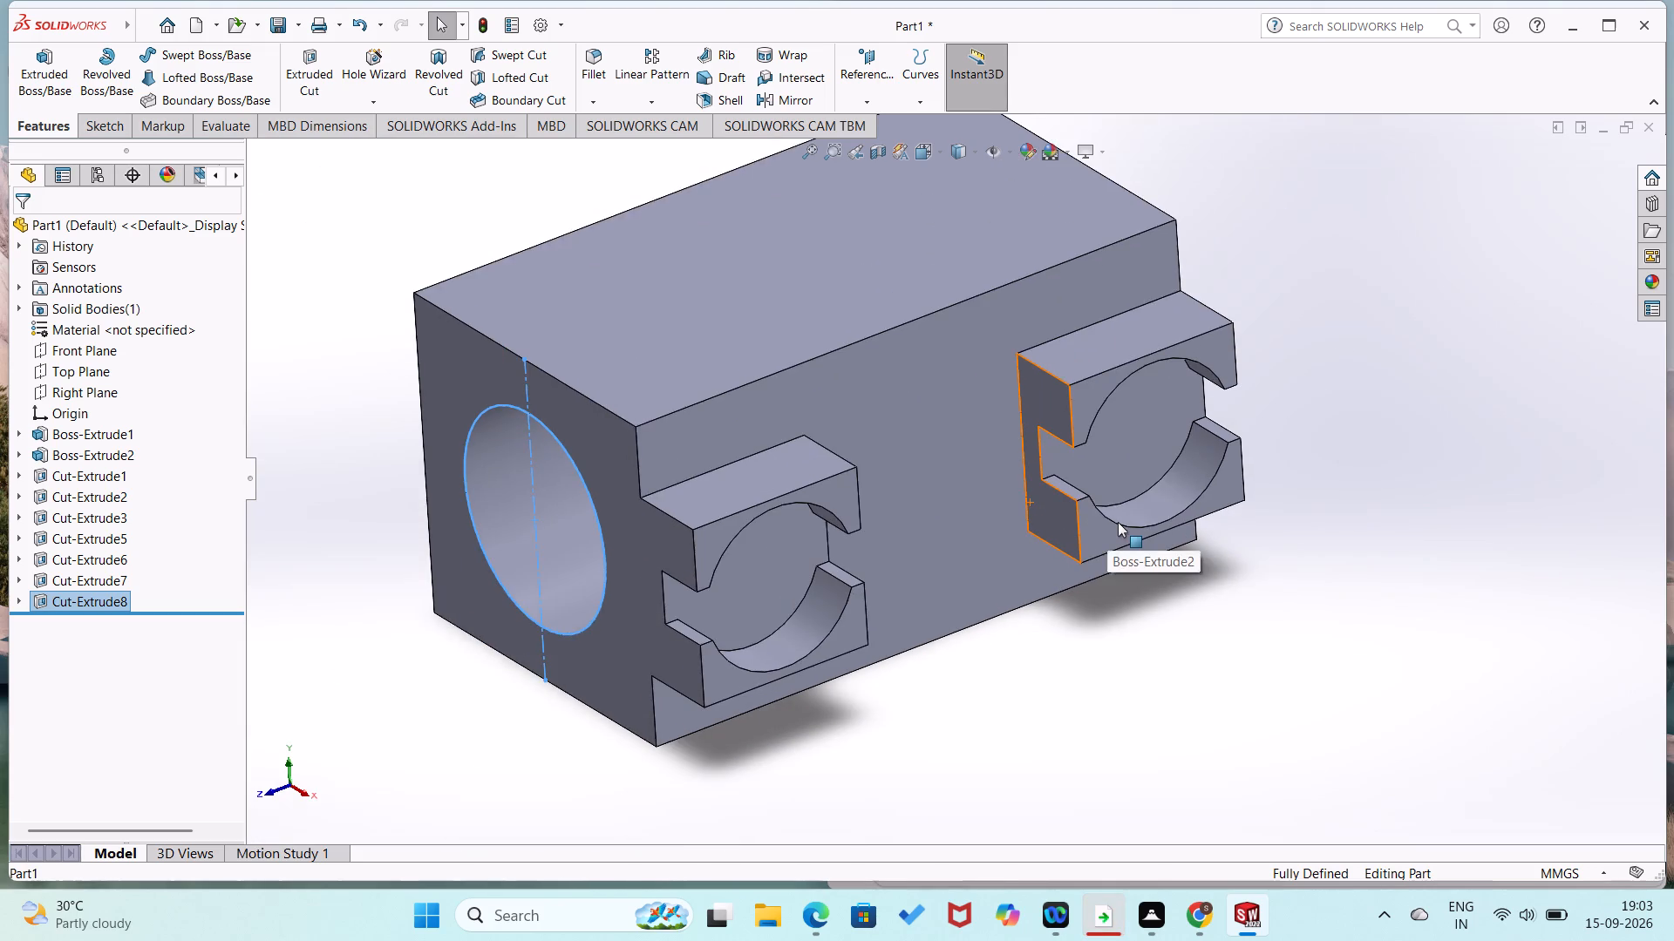
scroll(1118, 522, "up", 2)
left_click(1072, 630)
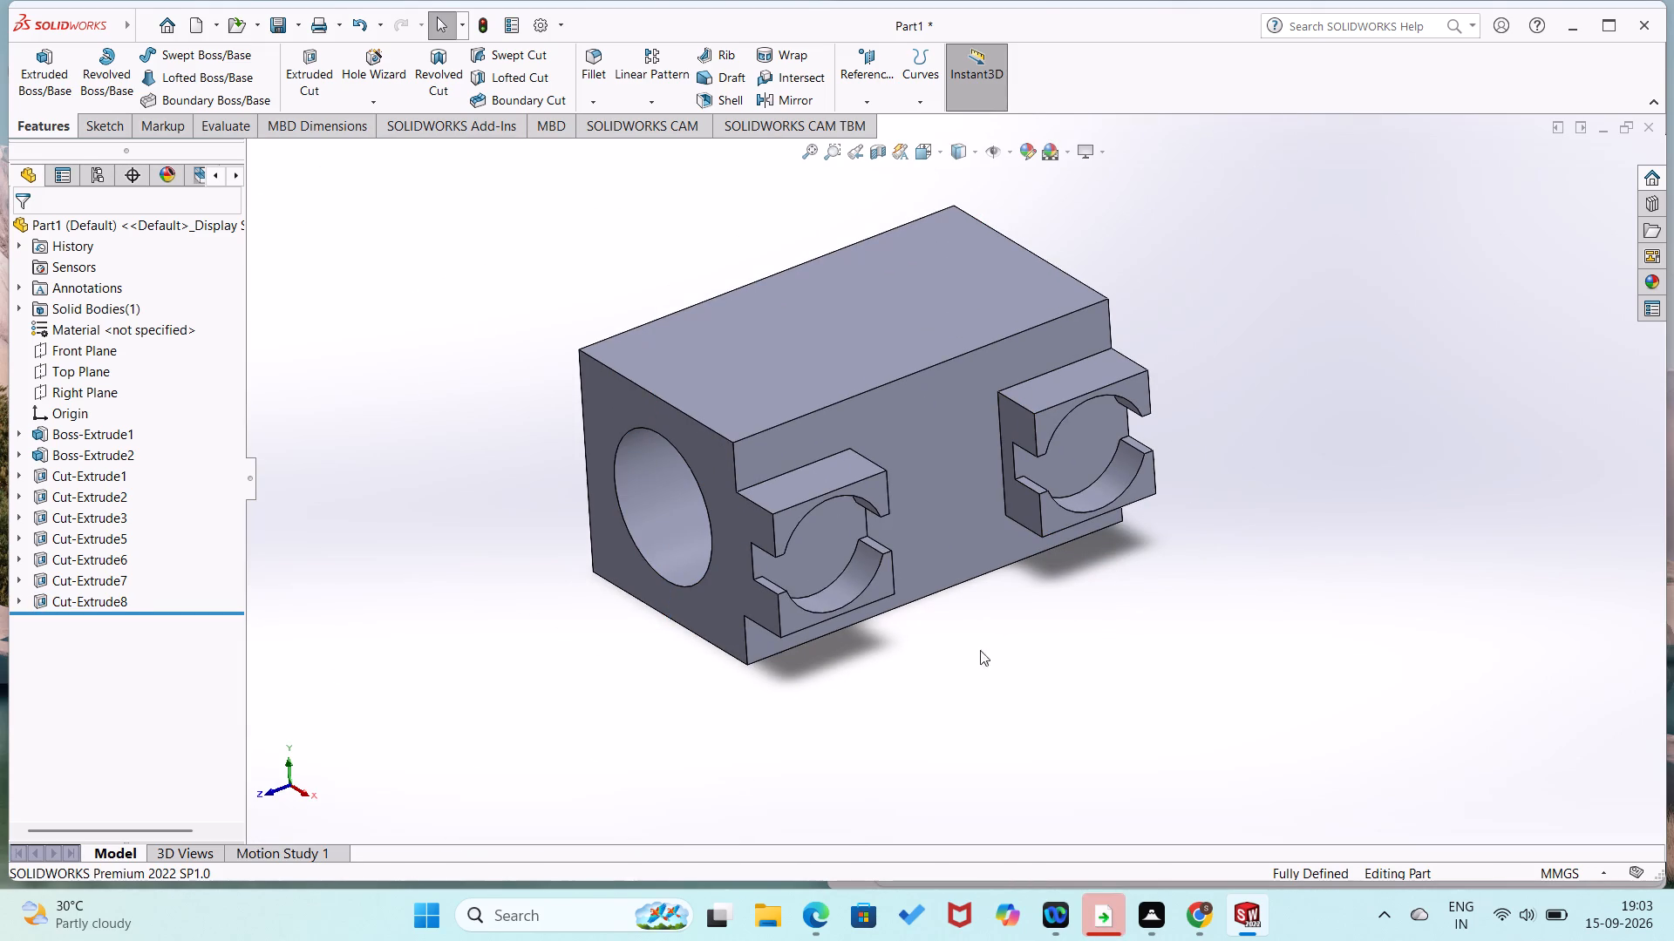
middle_click_drag(869, 705, 727, 722)
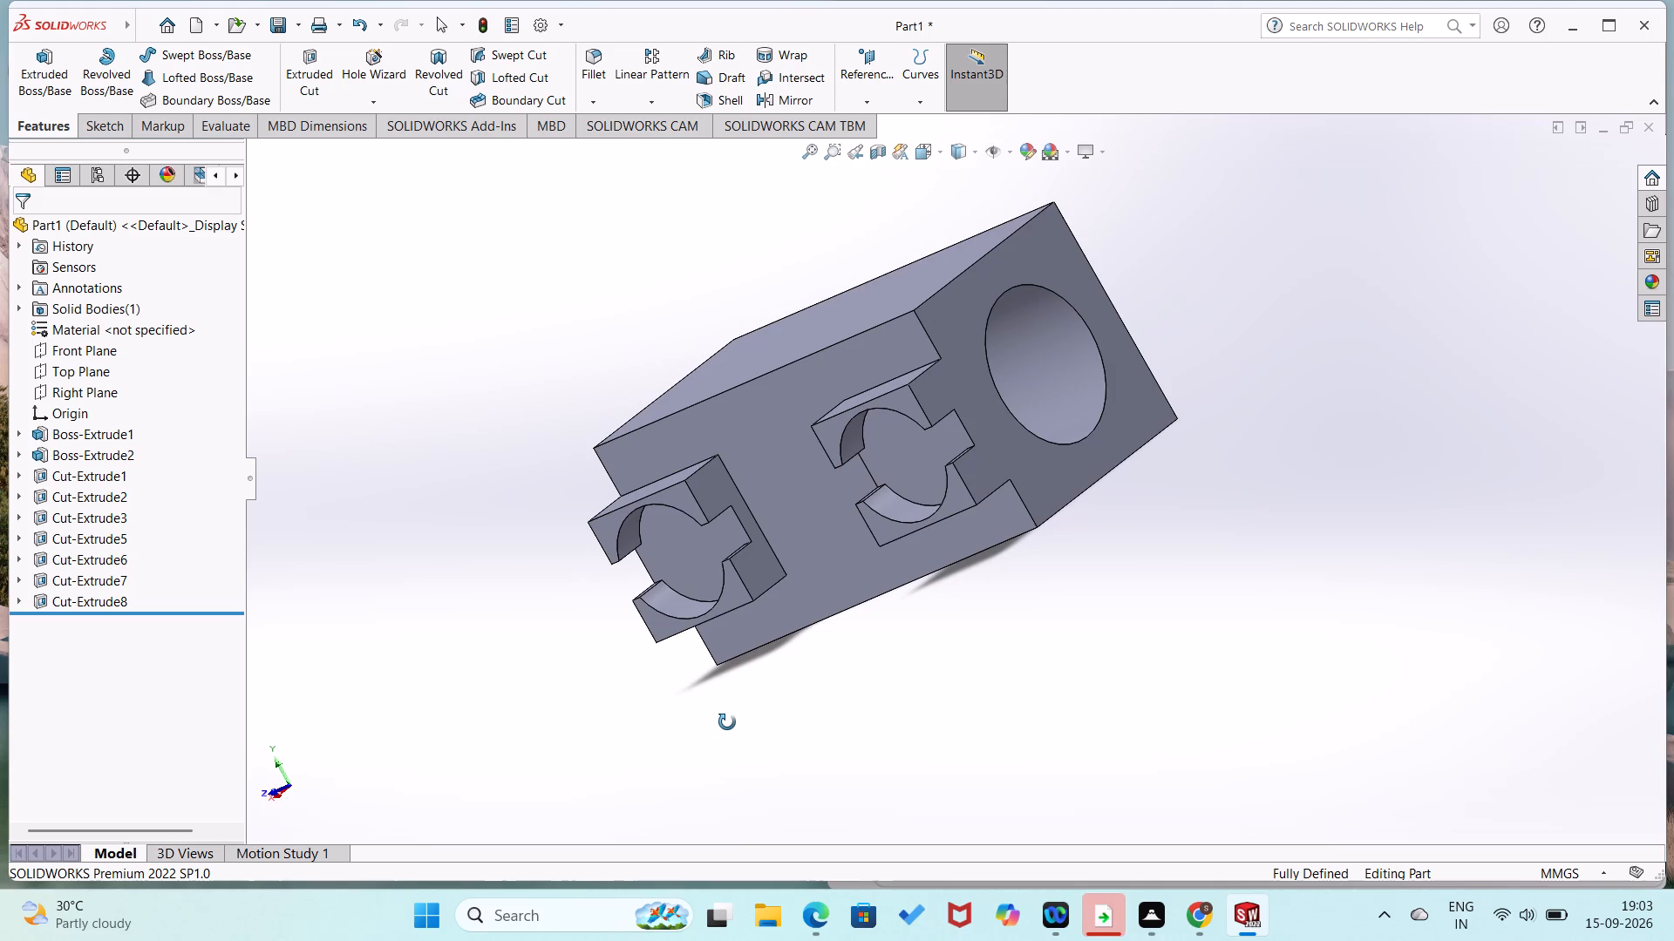
middle_click_drag(727, 722, 849, 698)
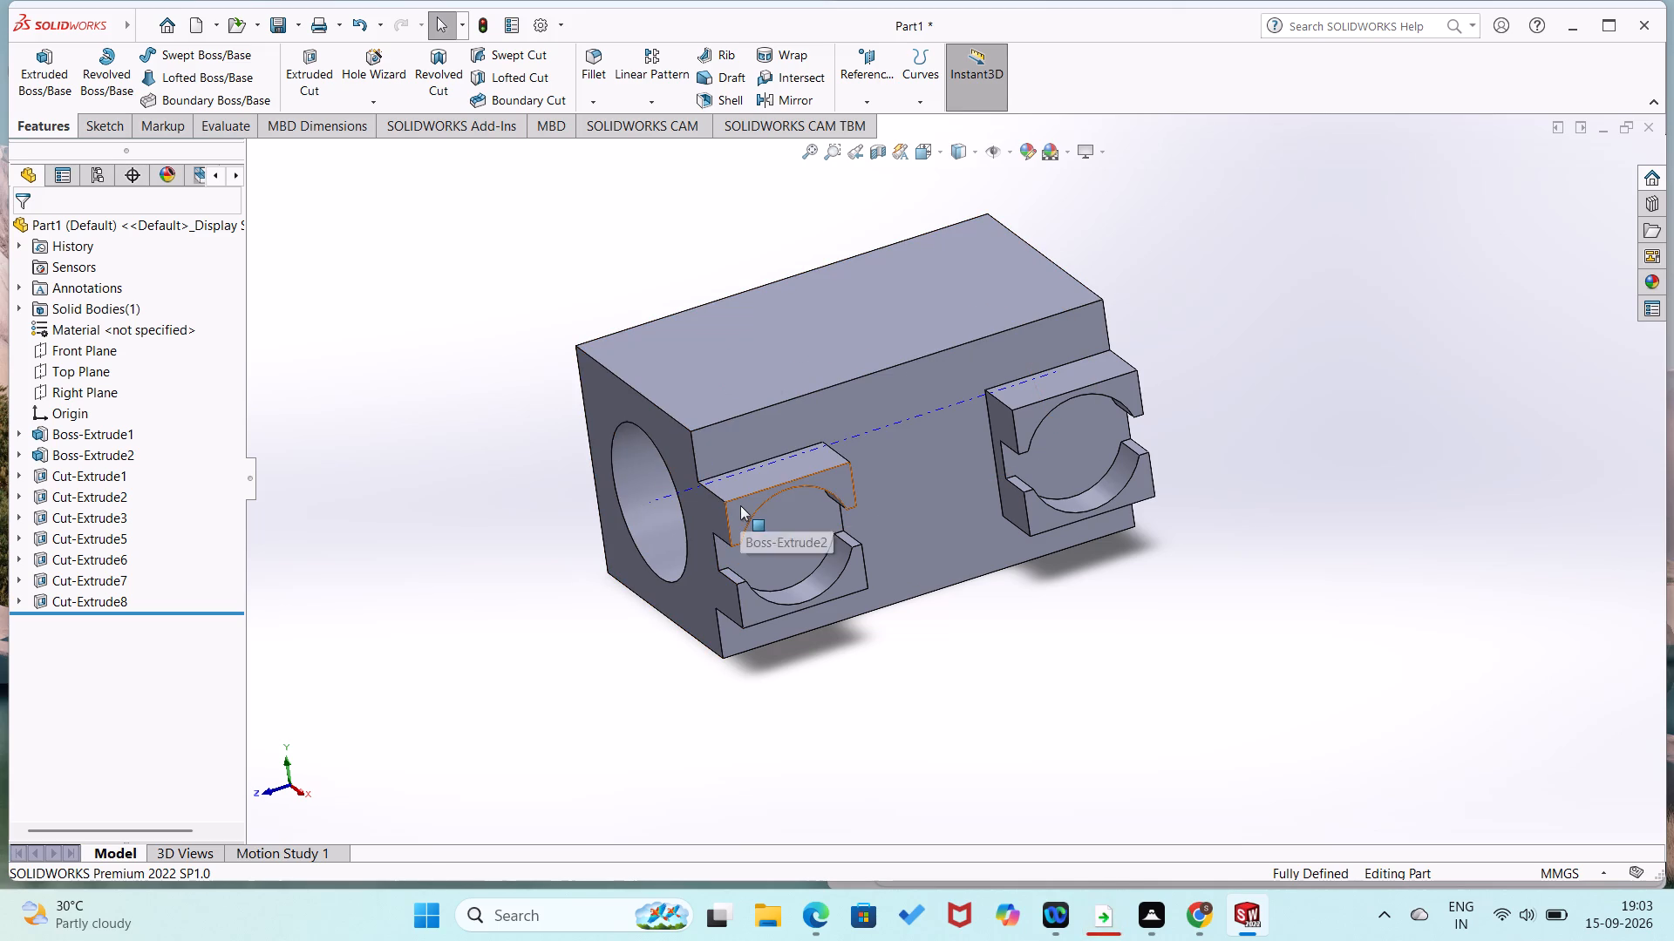
middle_click_drag(861, 600, 803, 387)
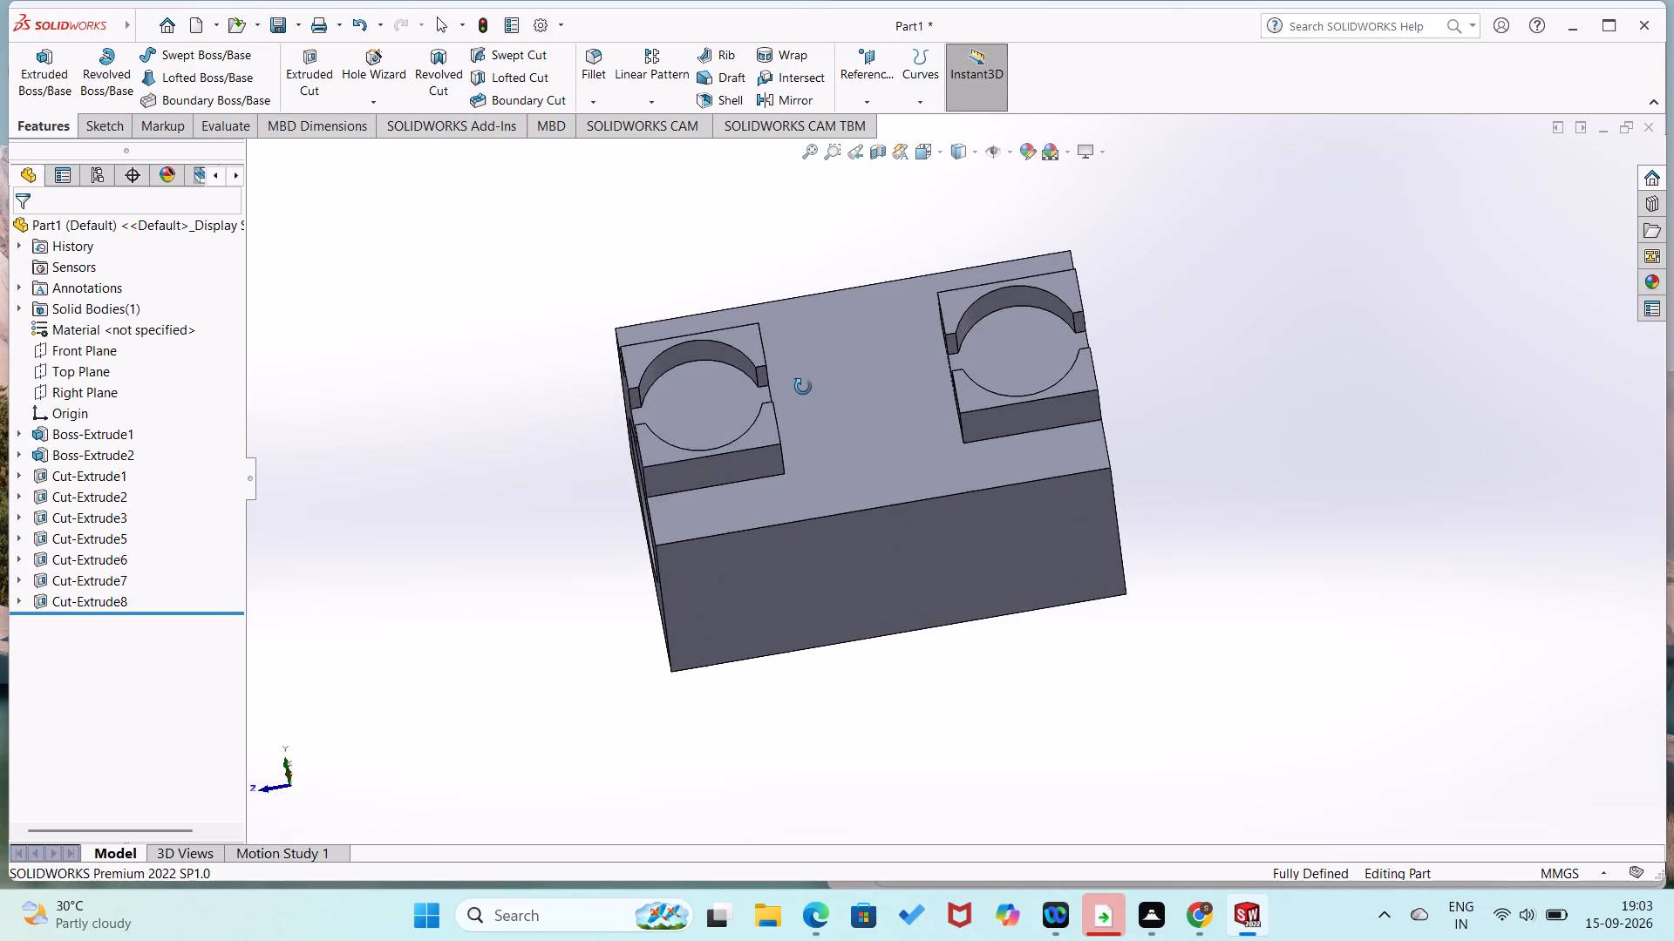
middle_click_drag(803, 387, 804, 369)
middle_click_drag(651, 609, 807, 650)
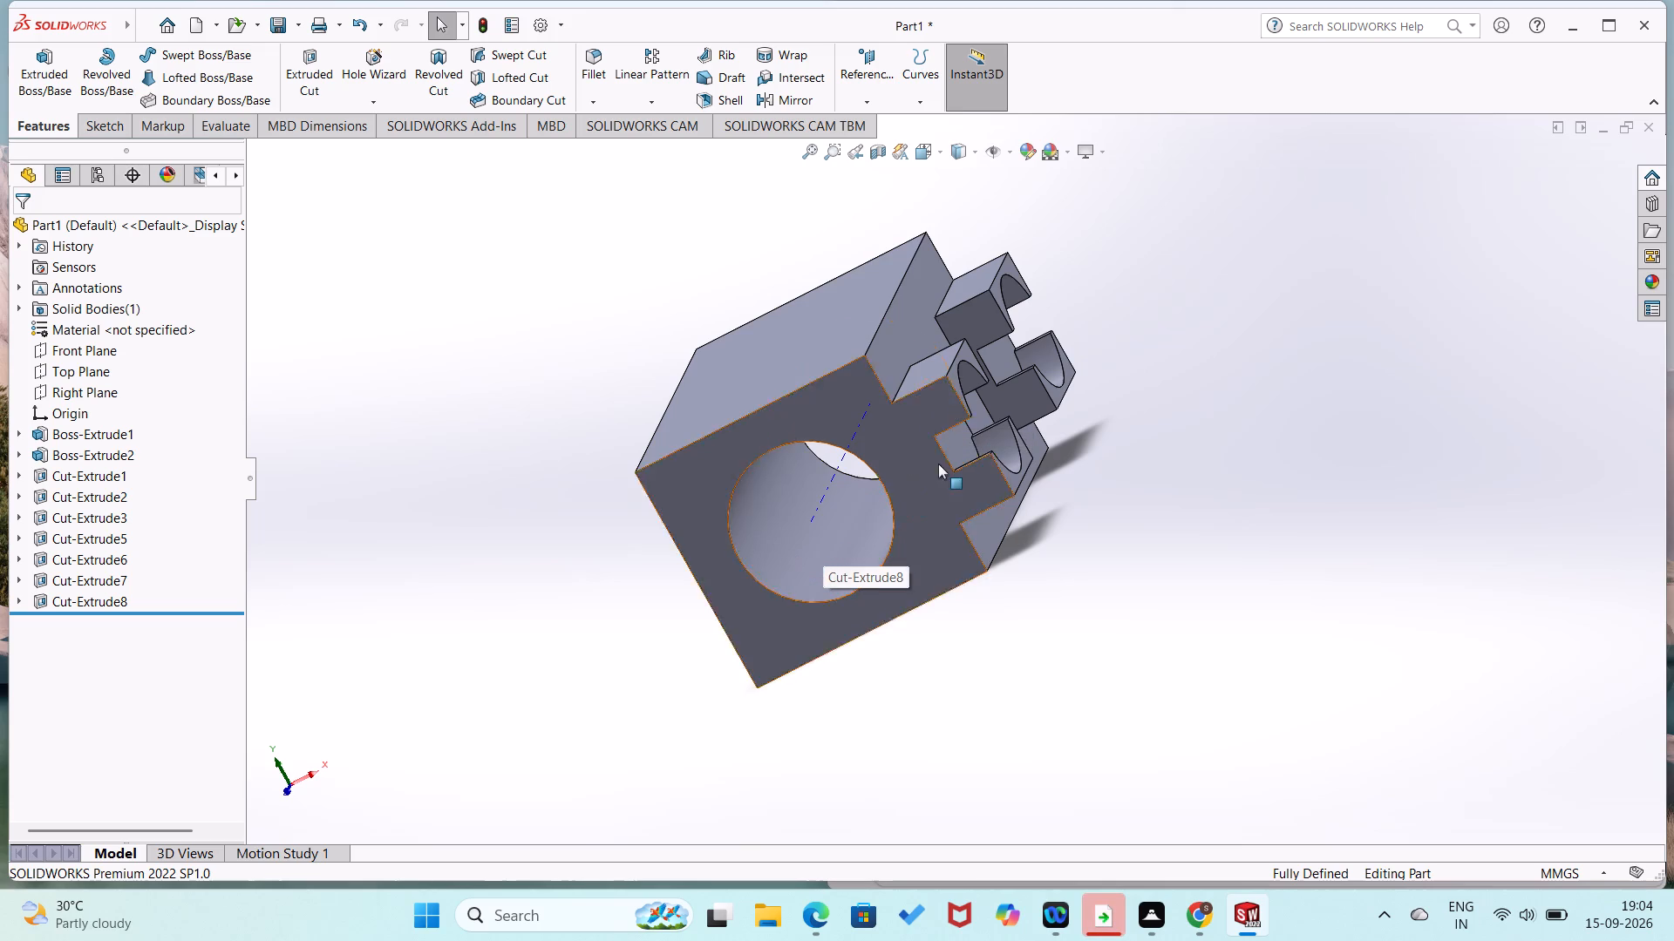
key("ctrl+8")
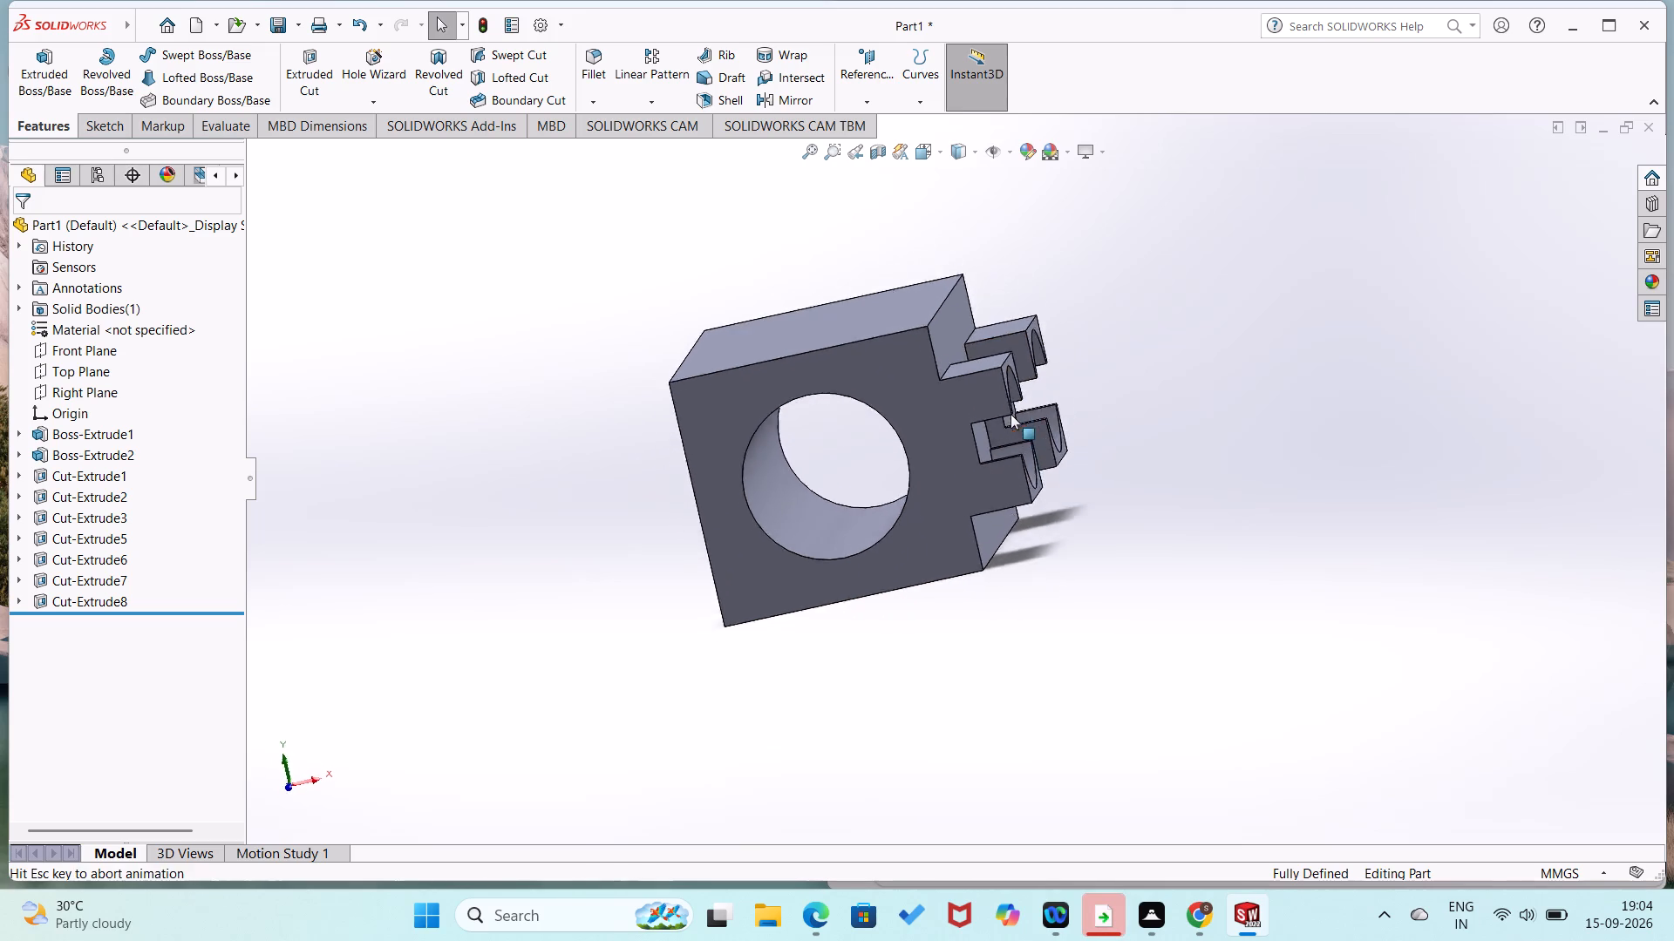
key("ctrl+7")
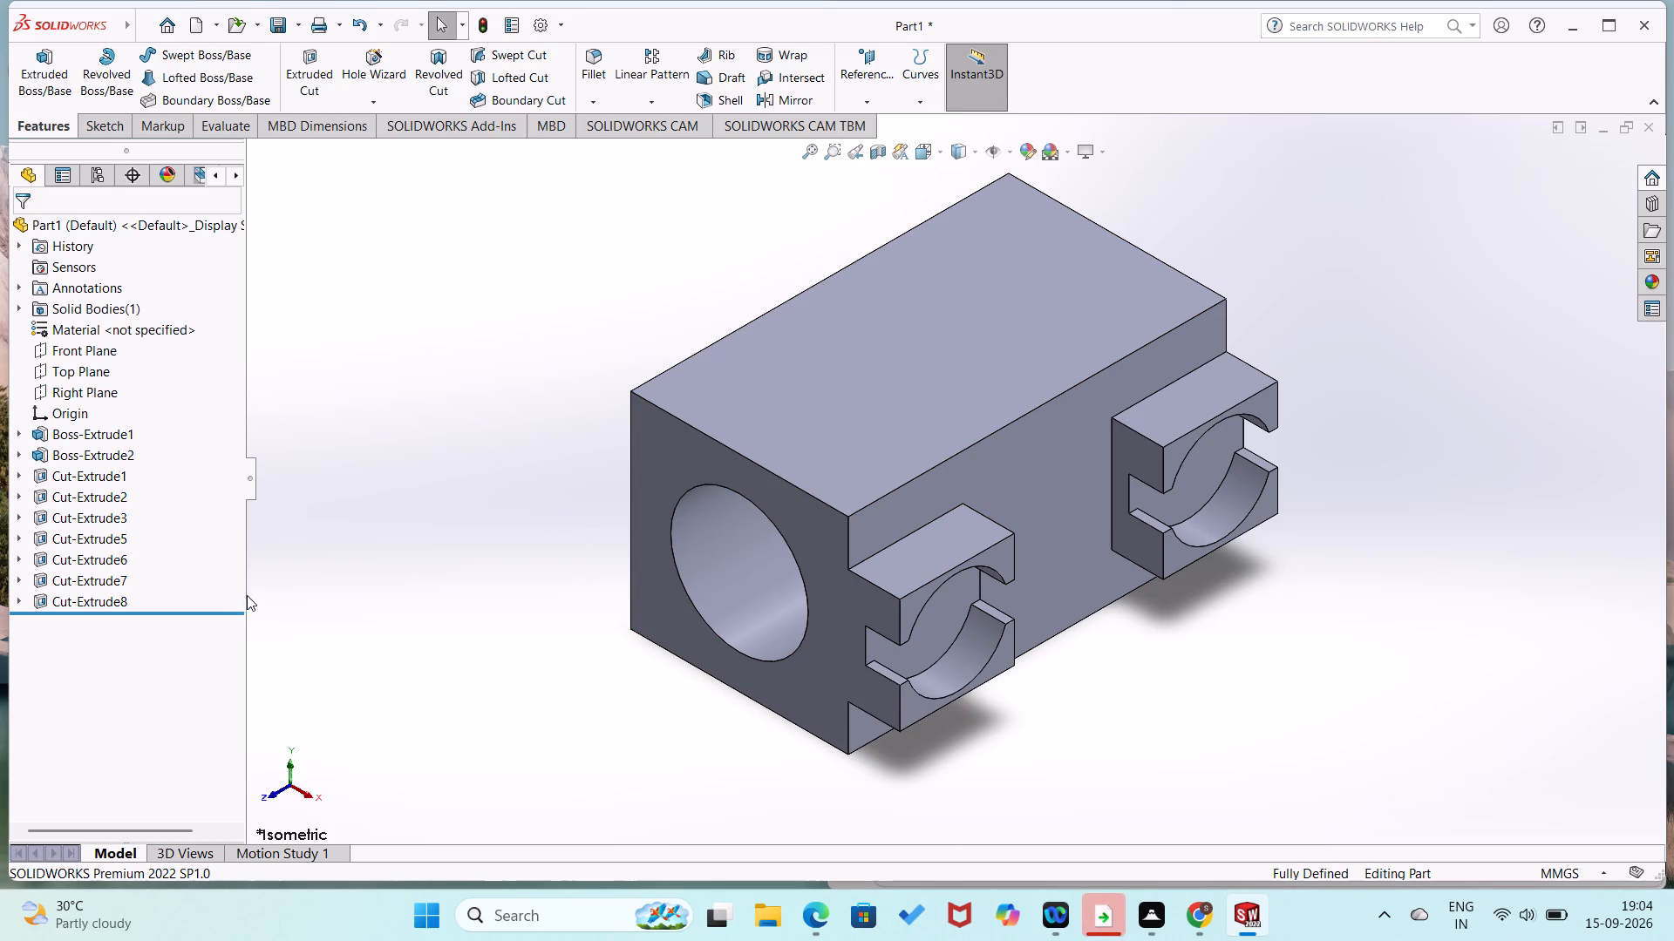
Save the part as tuesday33333 in the Documents folder, in the SOLIDWORKS Part format.
key("ctrl+s")
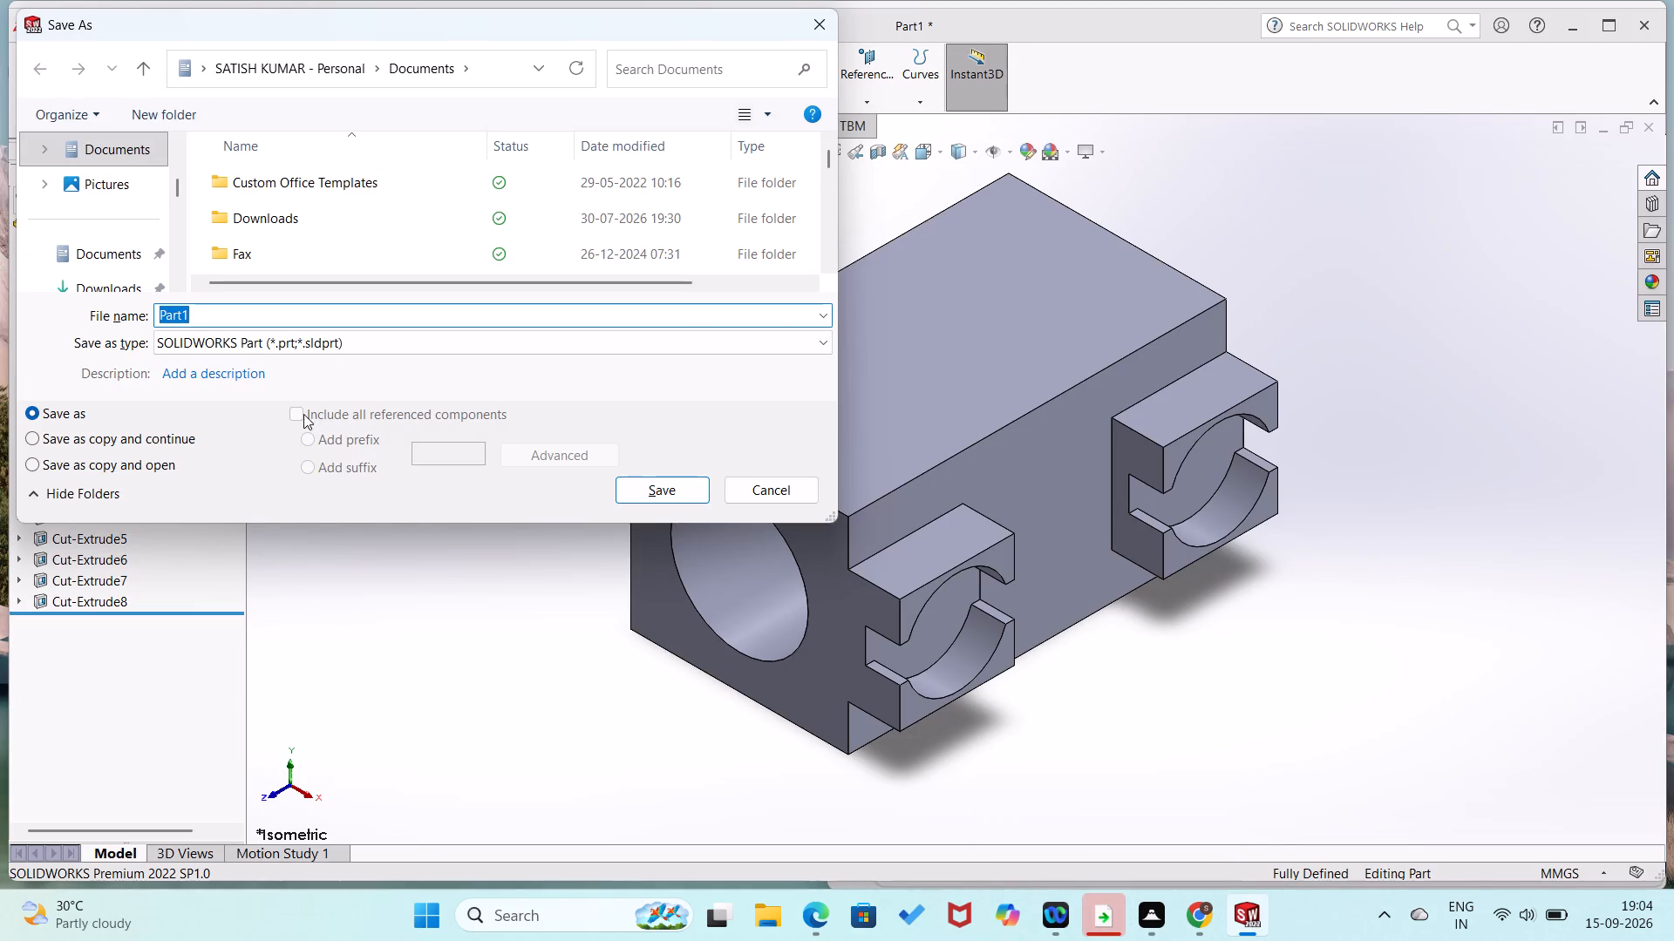
key("t")
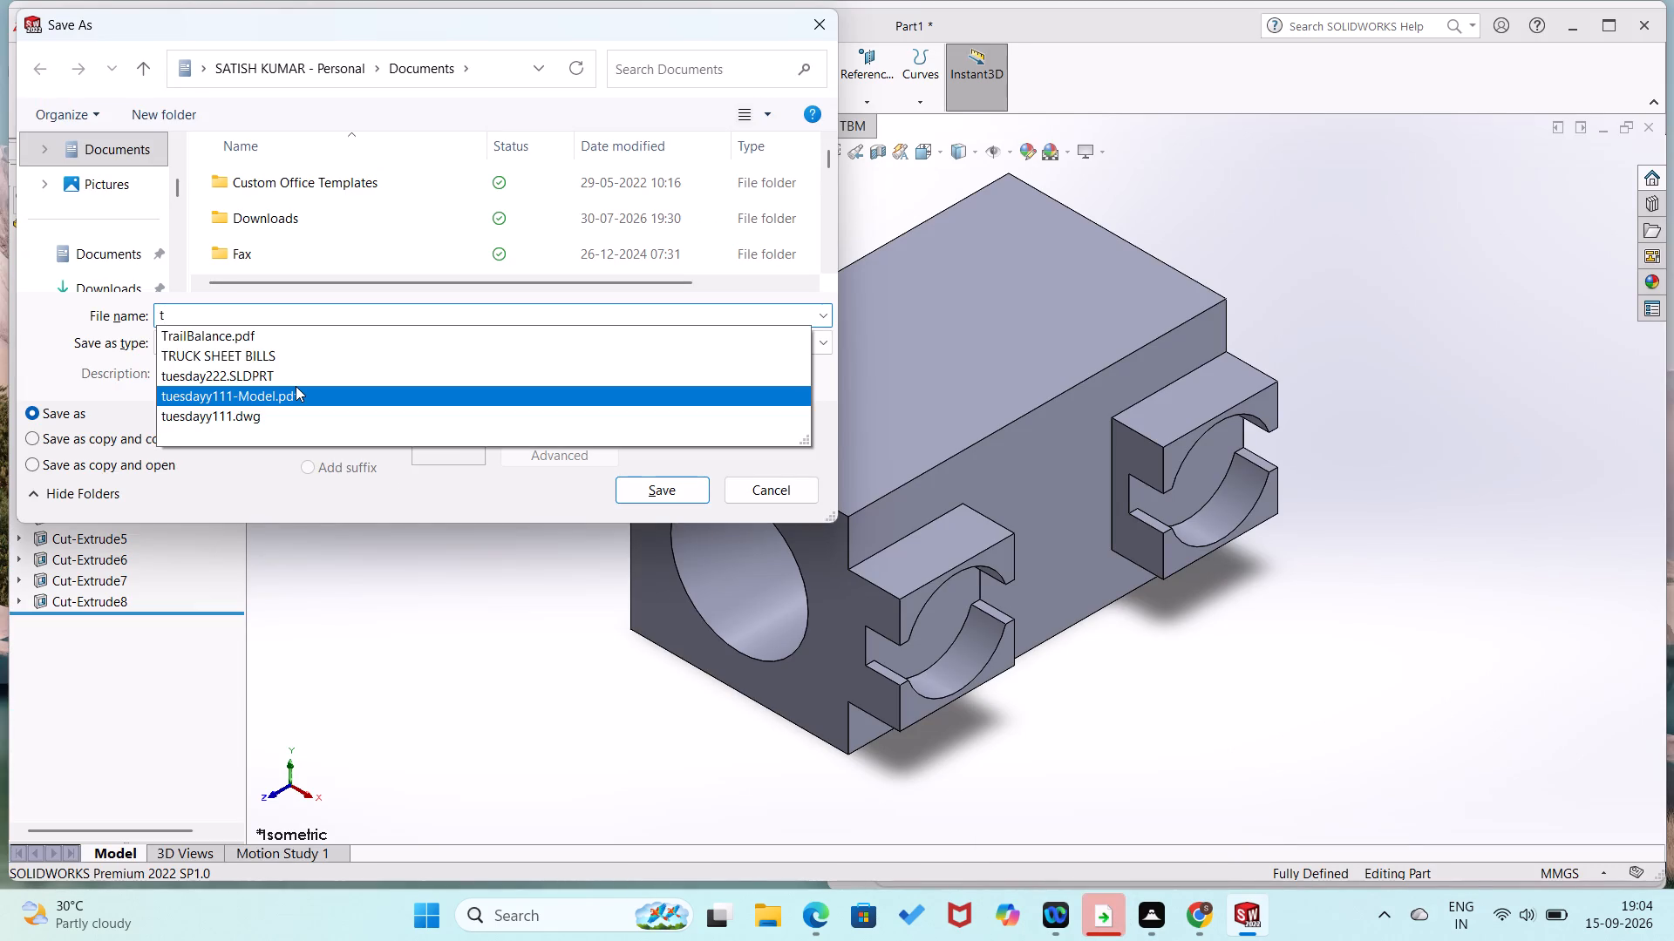
key("y")
key("BackSpace")
type("ues")
type("day")
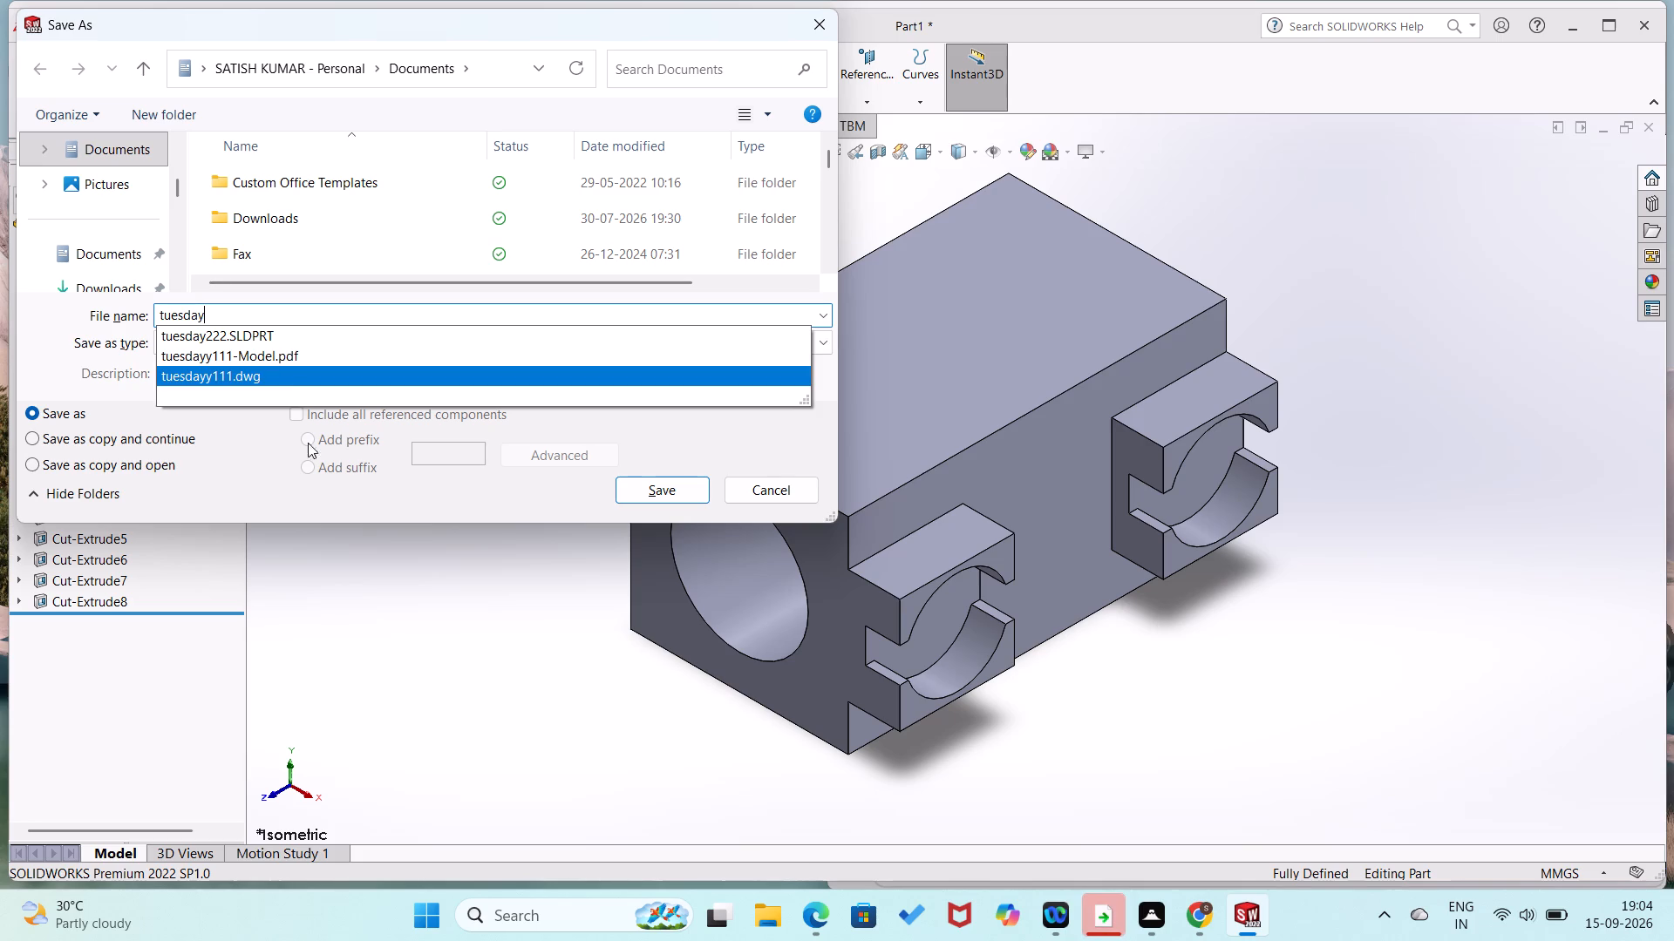
key("3")
type("3333")
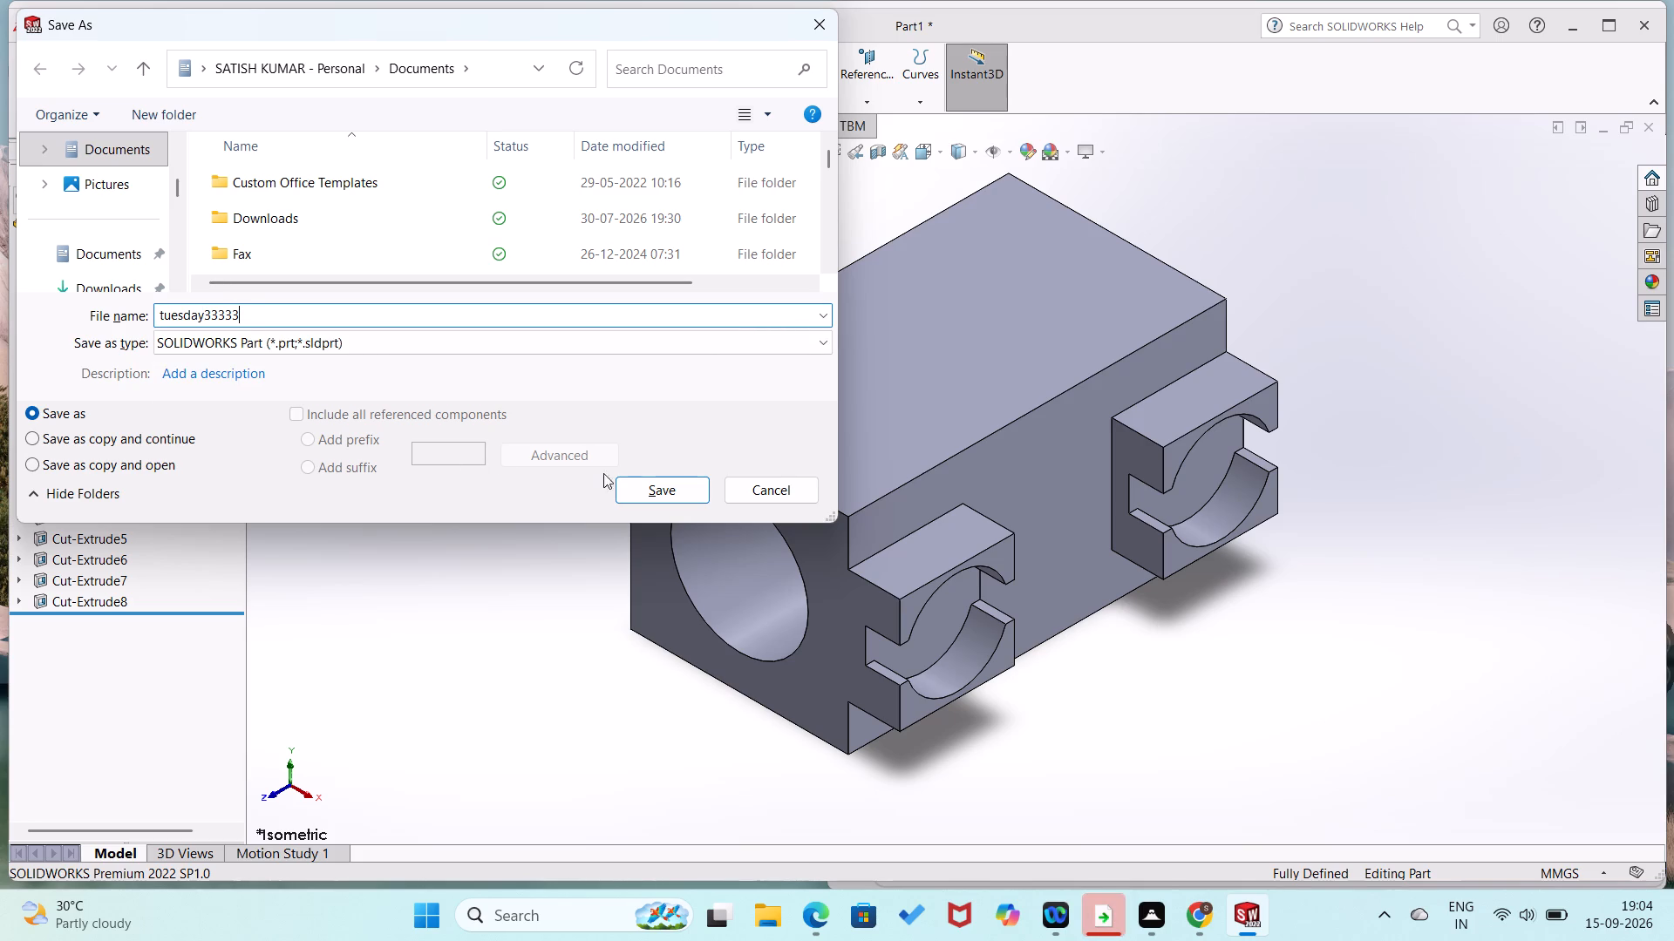
left_click(646, 484)
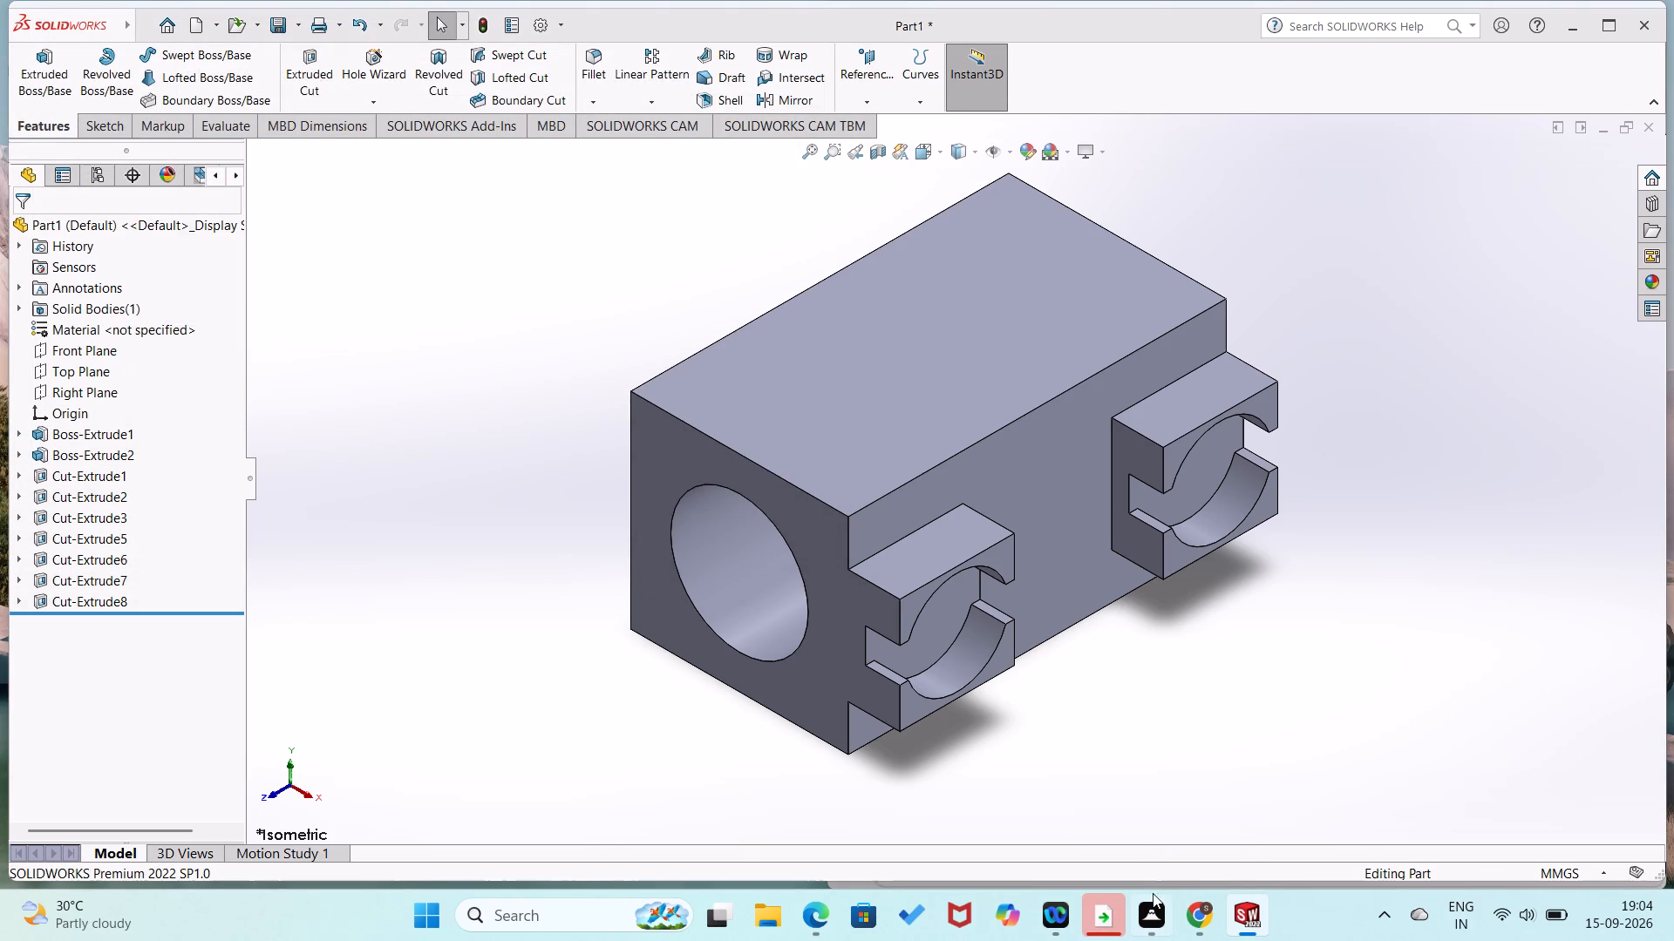